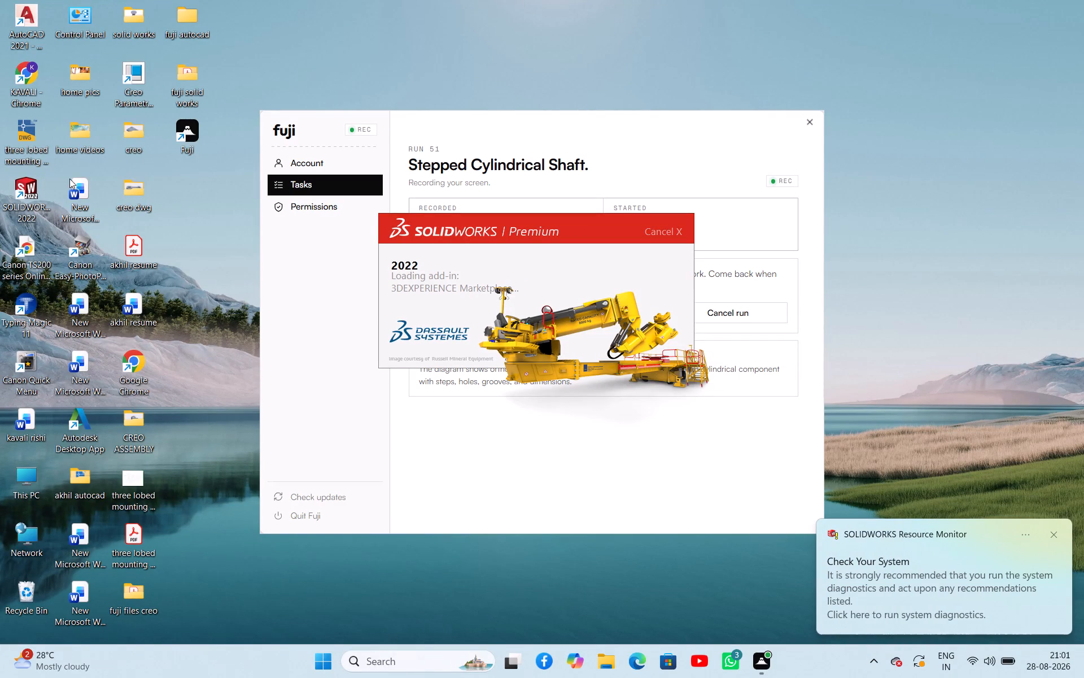
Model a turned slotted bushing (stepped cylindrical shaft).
Create a new part document and dismiss the Resource Monitor system-check notifications.
left_click(1056, 530)
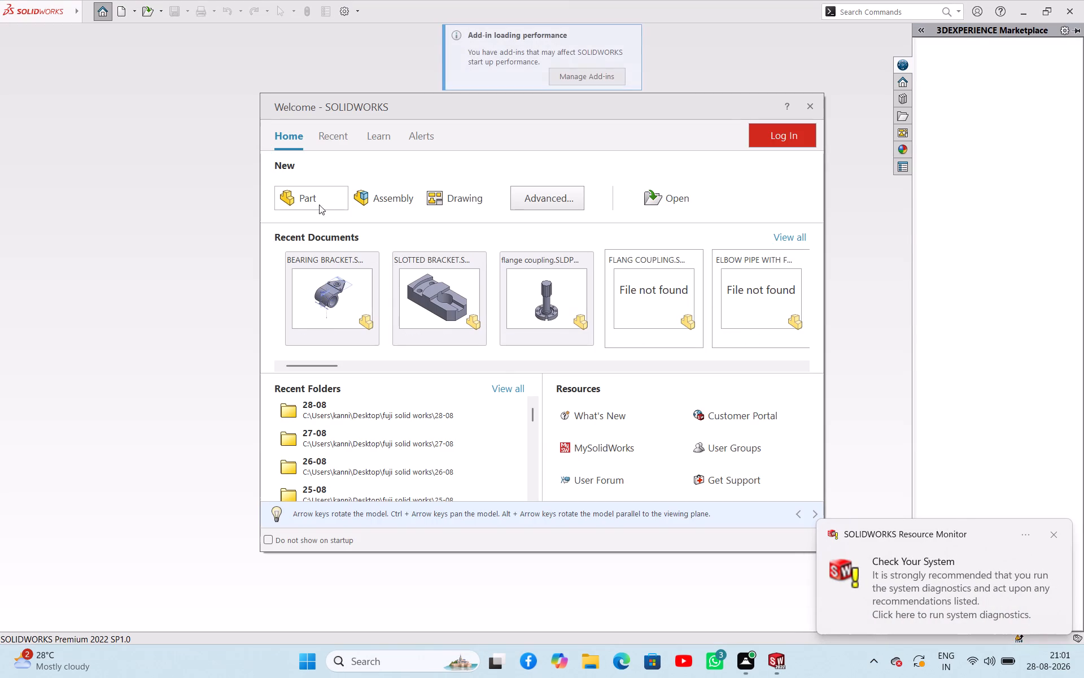
left_click(311, 198)
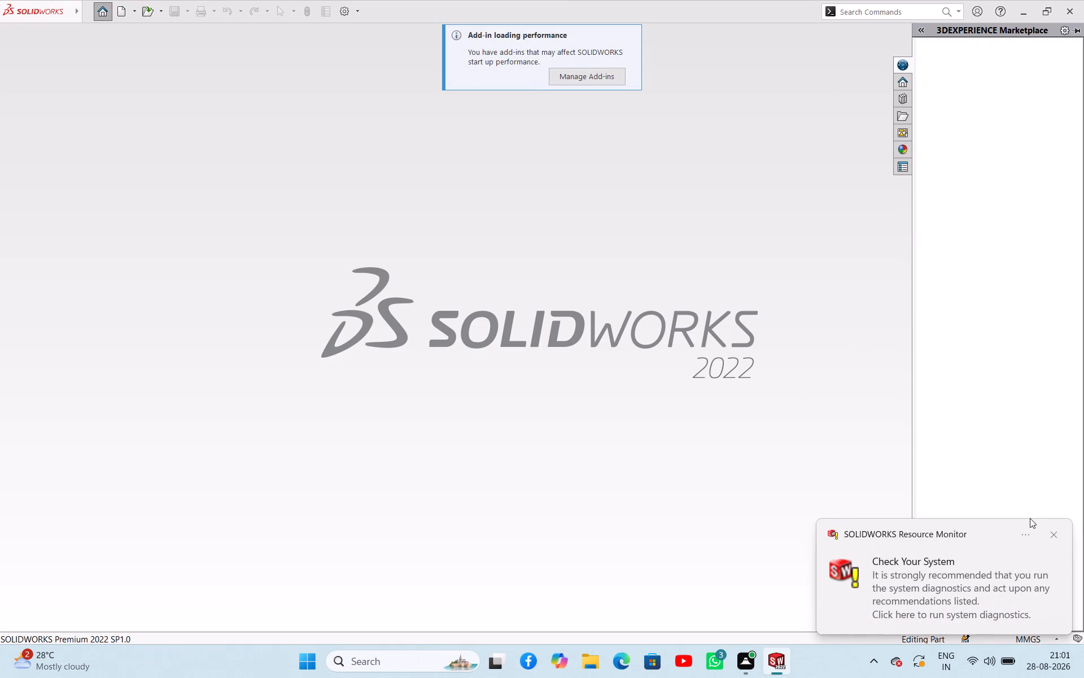
left_click(1057, 536)
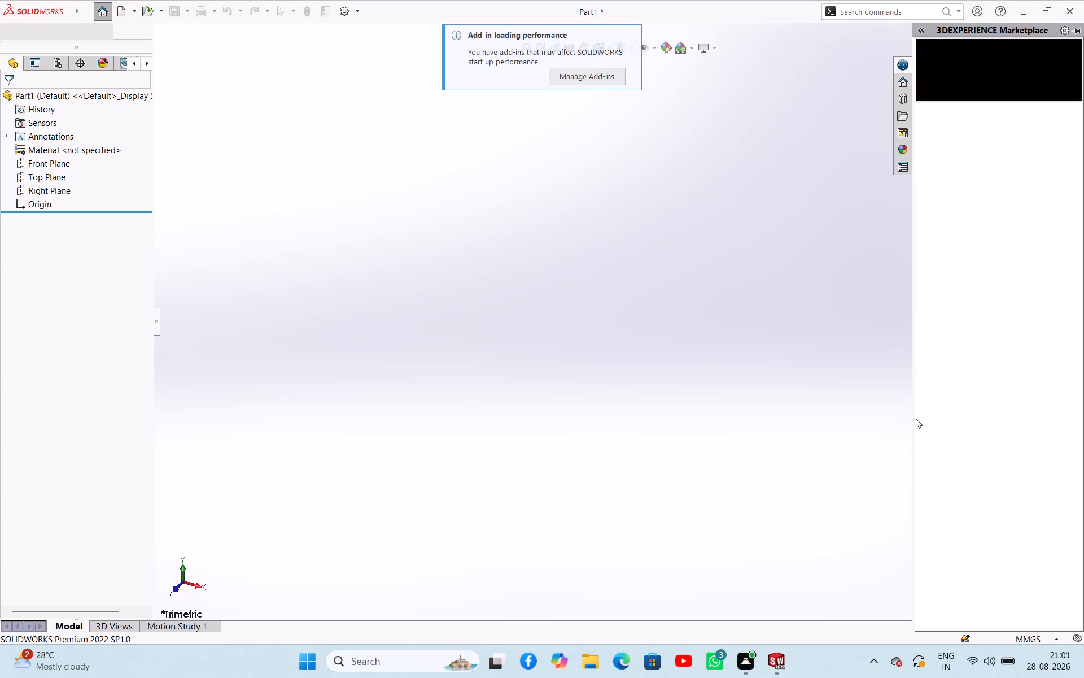
left_click(1055, 548)
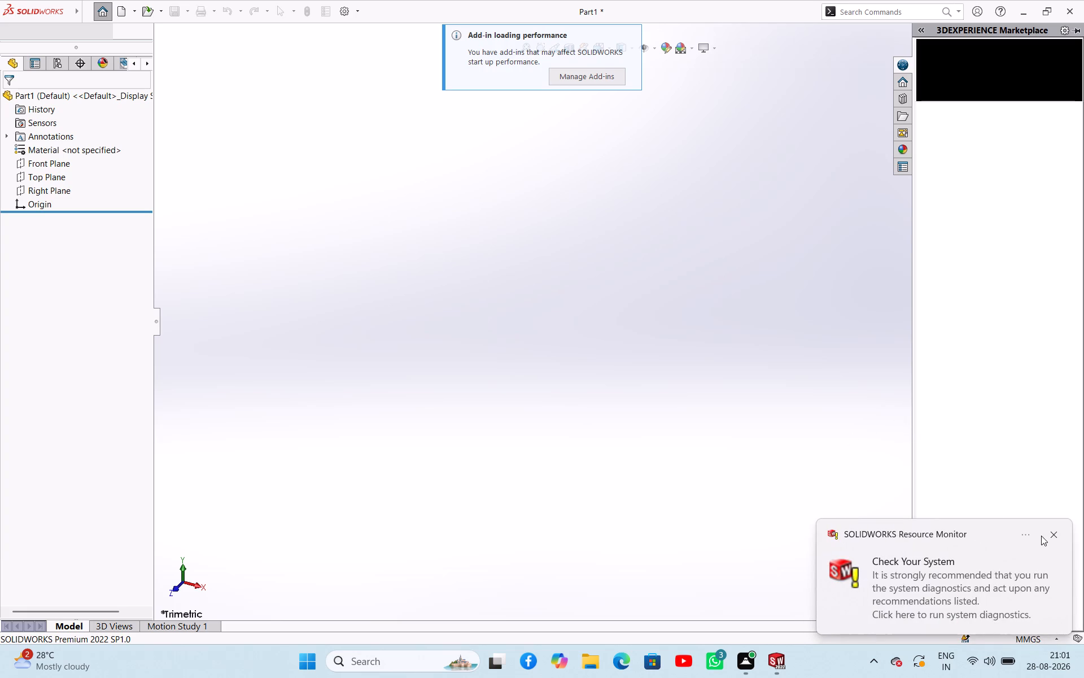
left_click(1050, 534)
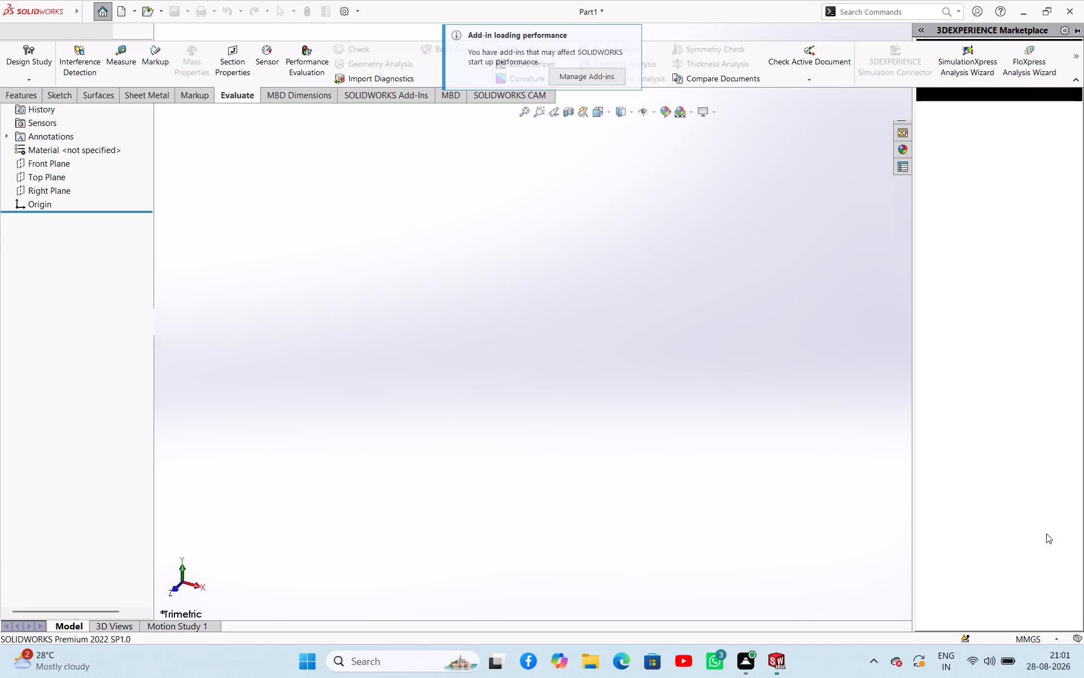
Shrink the 3DEXPERIENCE Marketplace pane down to its icon strip to widen the graphics area.
left_click_drag(912, 443, 995, 443)
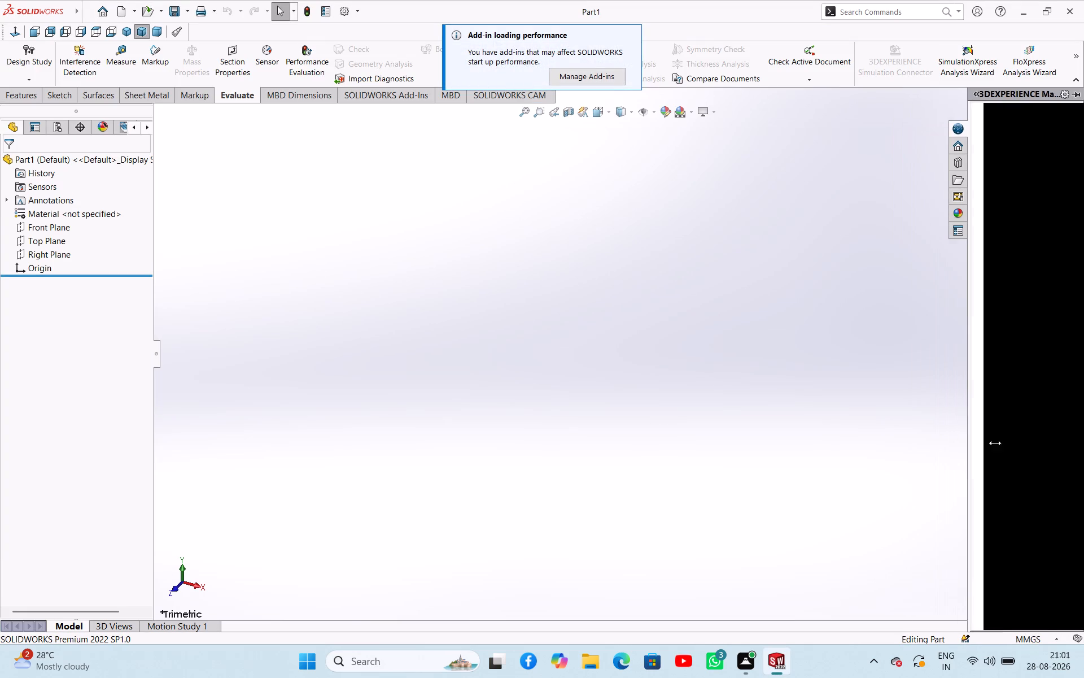
left_click_drag(995, 443, 1083, 443)
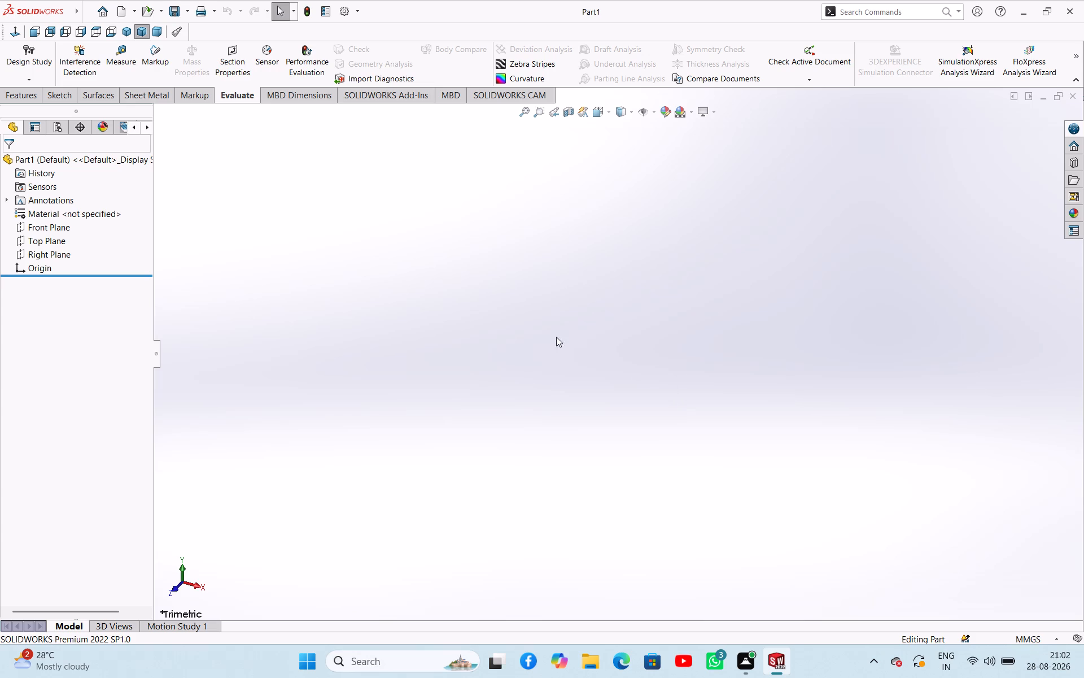
Start a sketch on the Top Plane and draw a circle of about 35 mm radius centred on the origin.
left_click(55, 242)
left_click(60, 227)
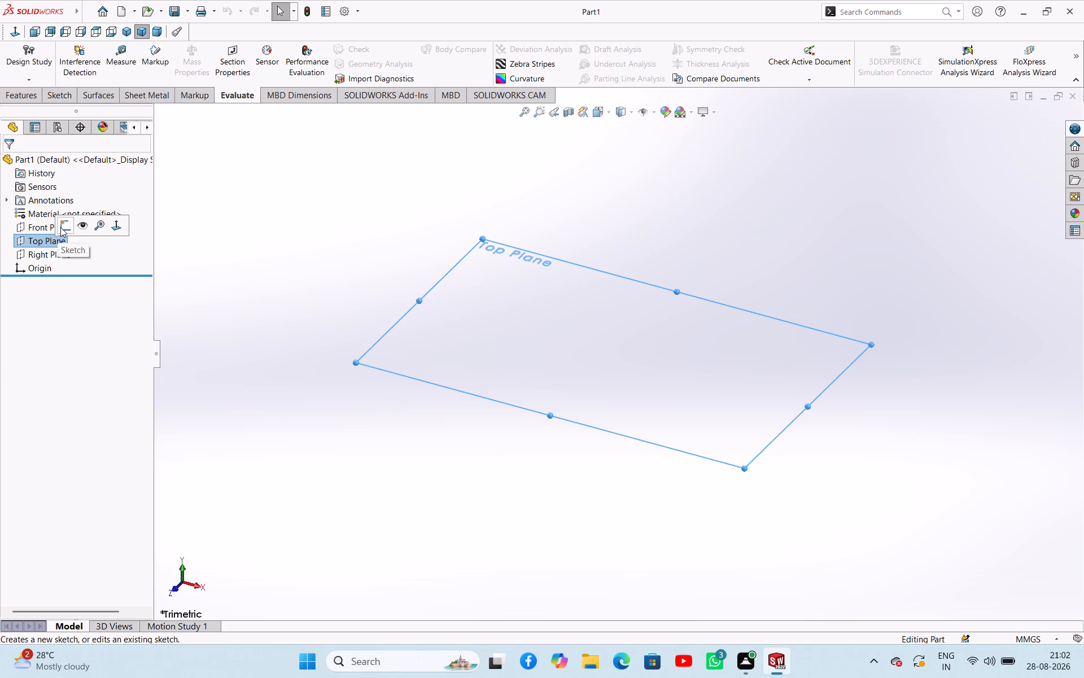
left_click(306, 318)
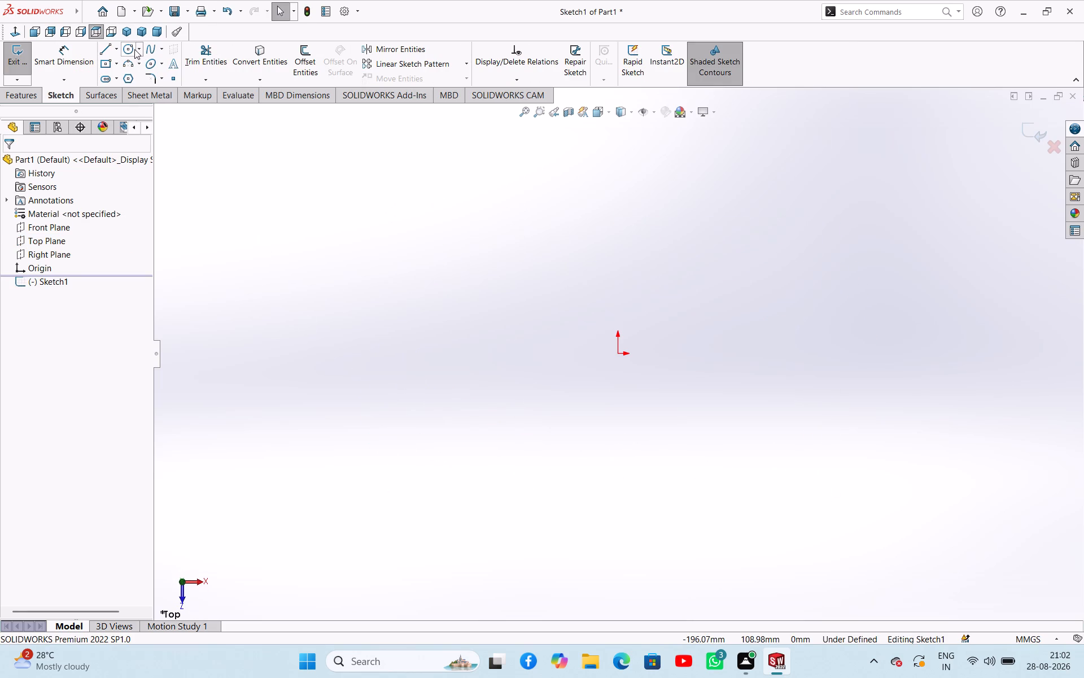
left_click(132, 48)
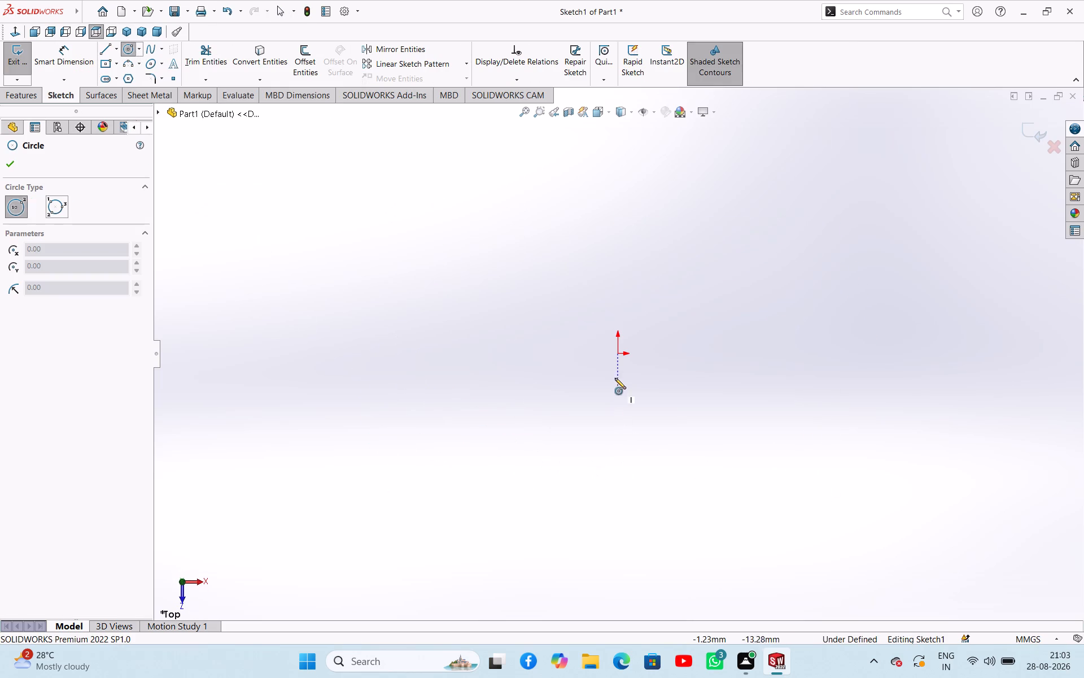
left_click(617, 355)
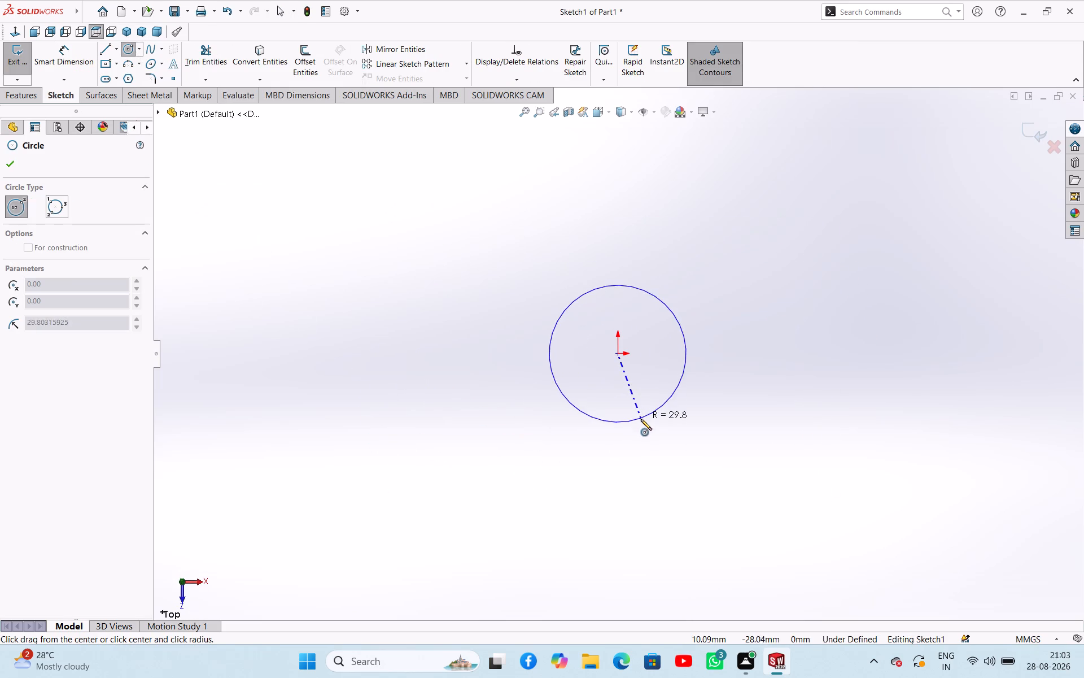
left_click(642, 431)
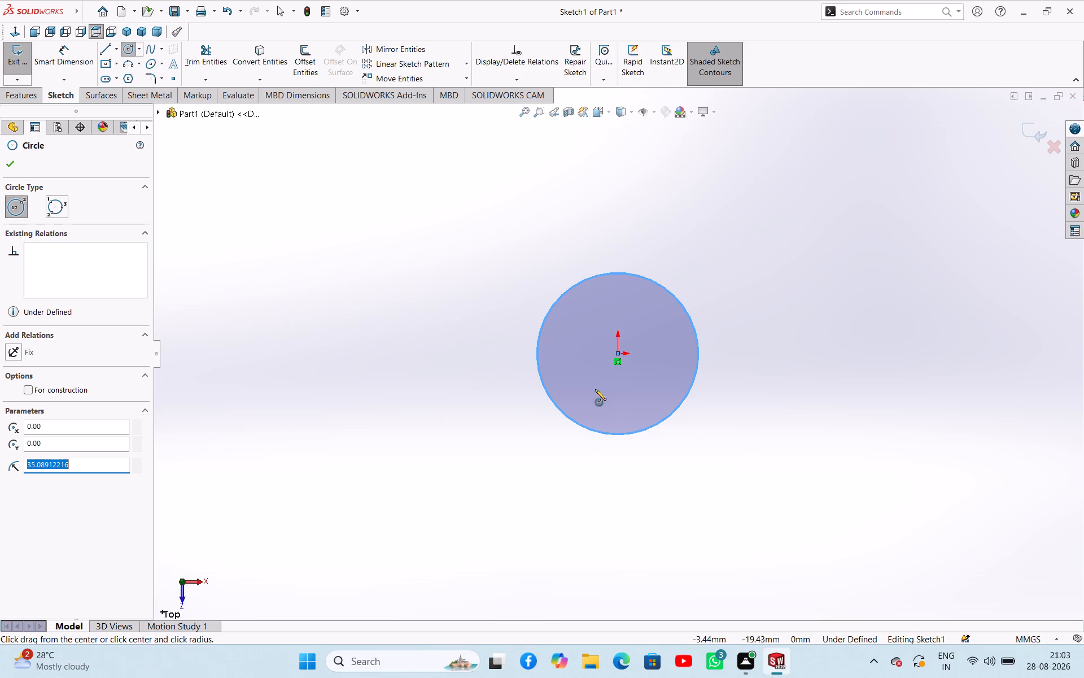
left_click(13, 164)
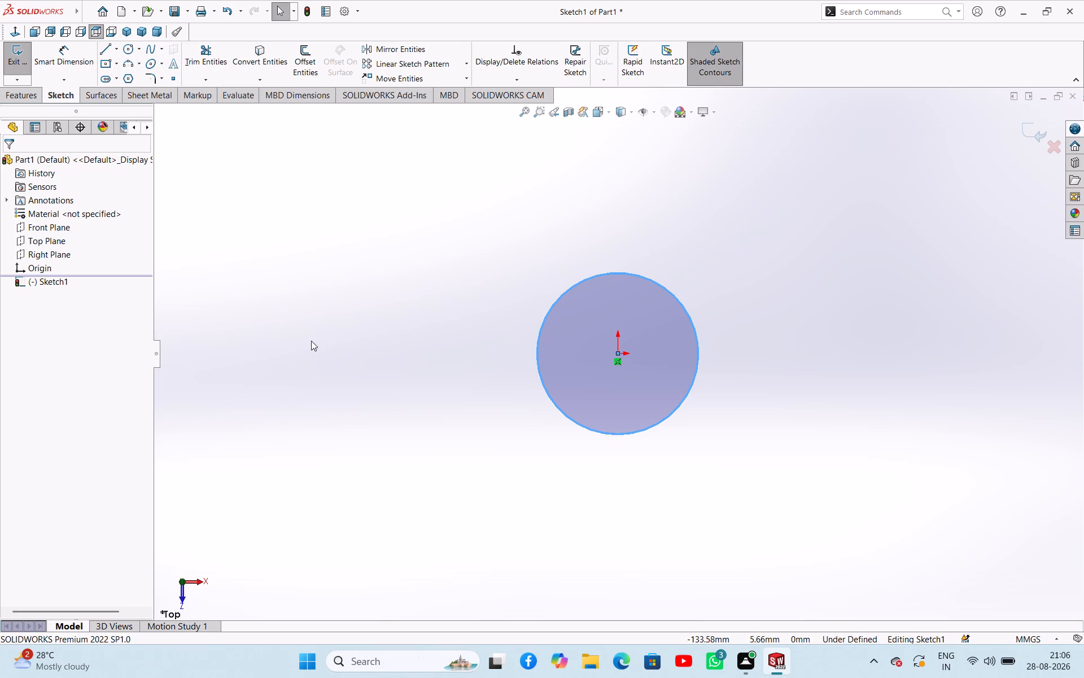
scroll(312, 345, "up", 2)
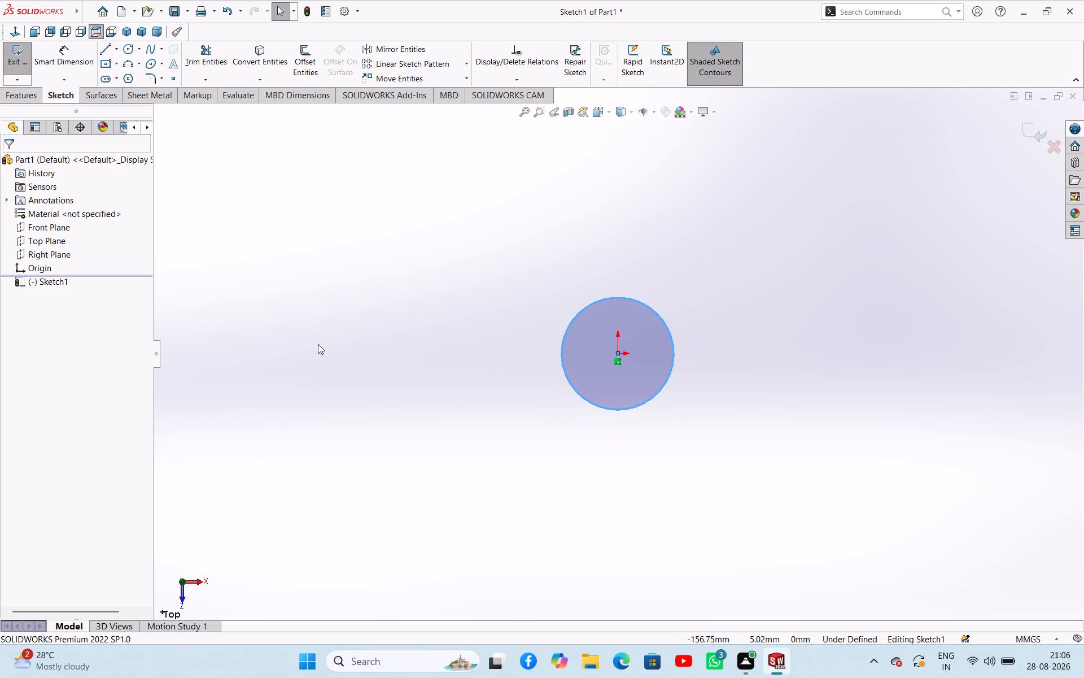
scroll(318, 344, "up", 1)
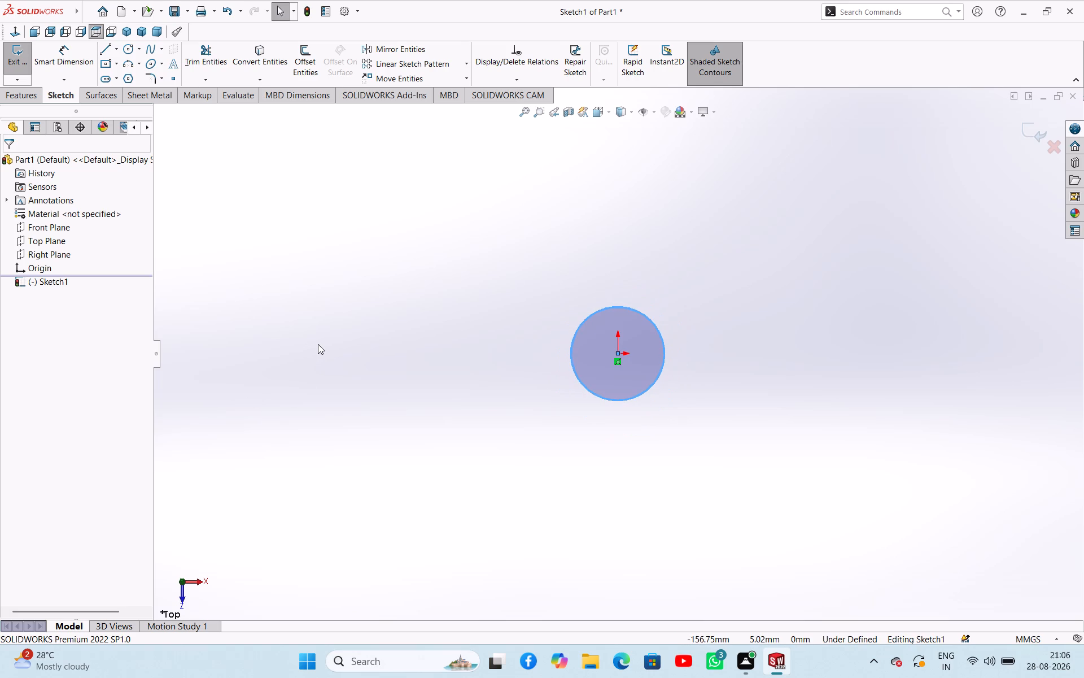
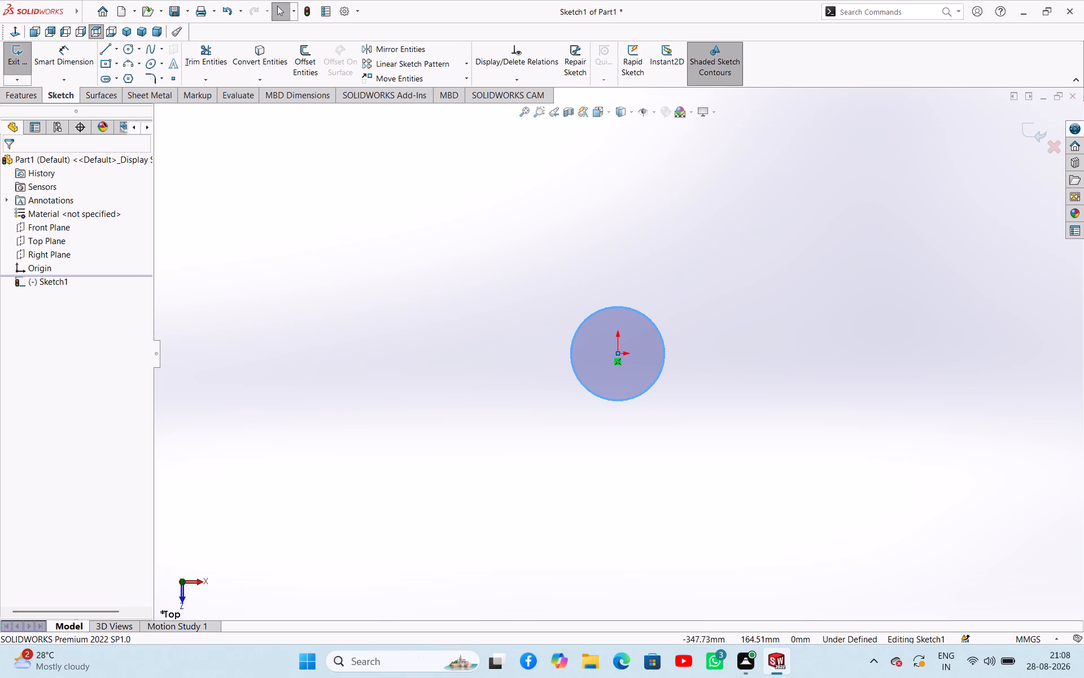
Exit the Top Plane circle sketch and delete it from the part.
left_click(23, 56)
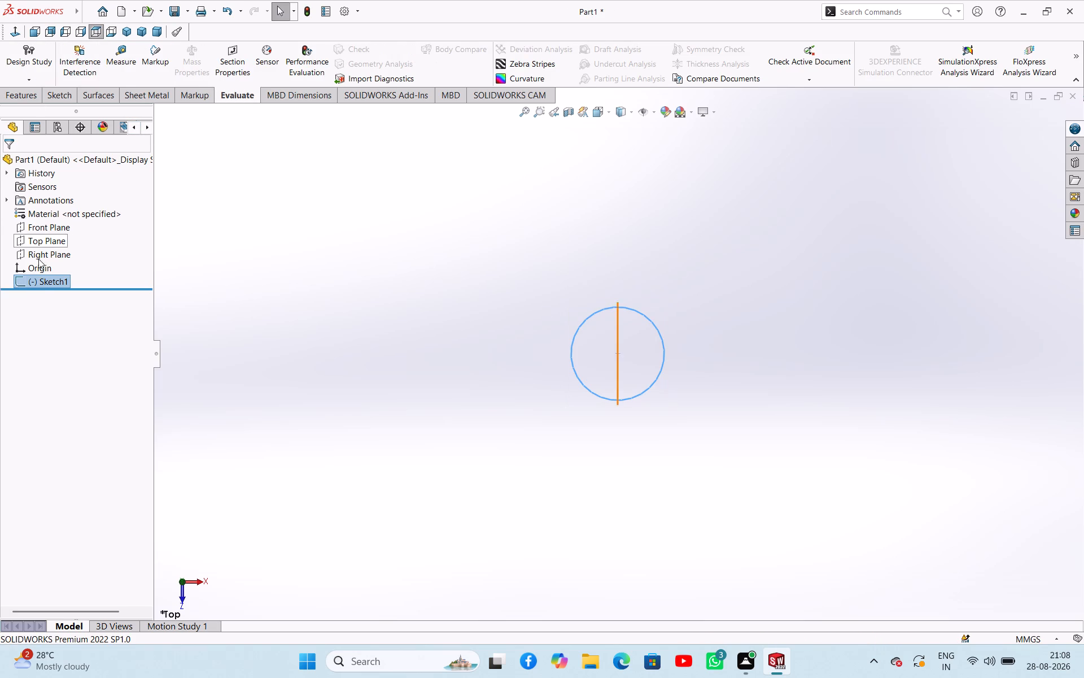
right_click(40, 280)
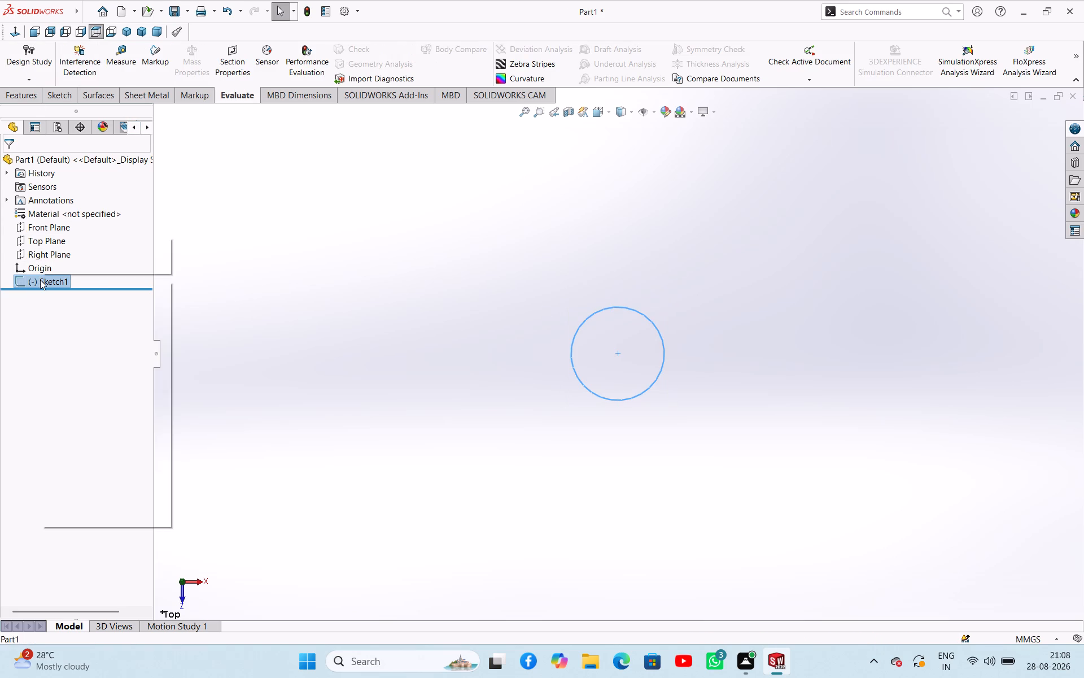
left_click(68, 360)
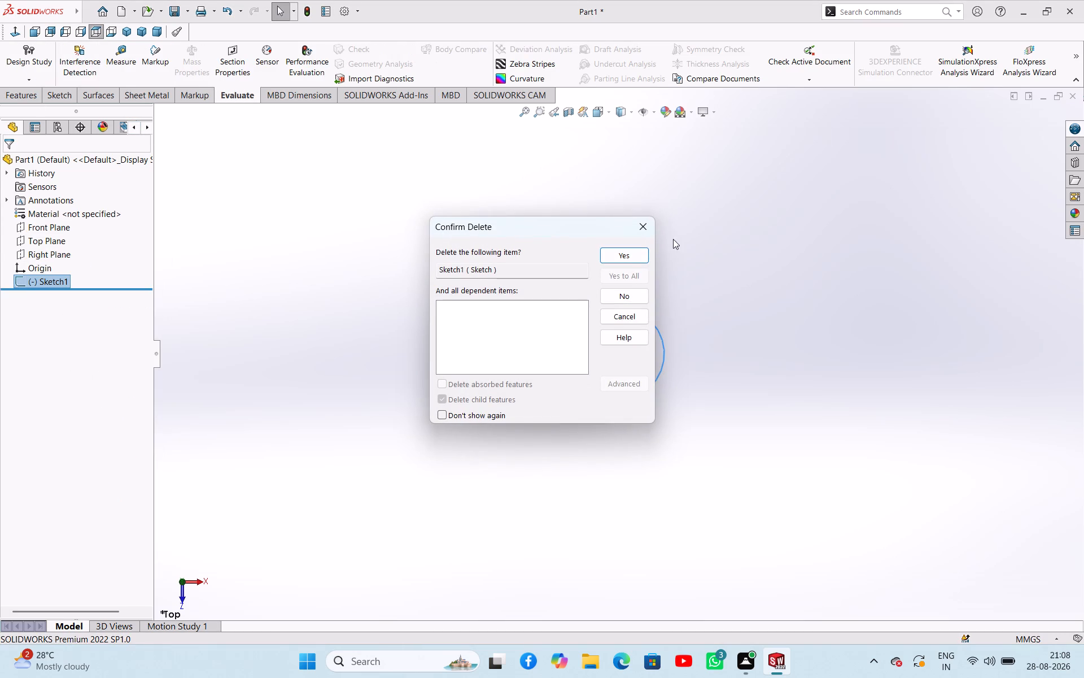
left_click(623, 254)
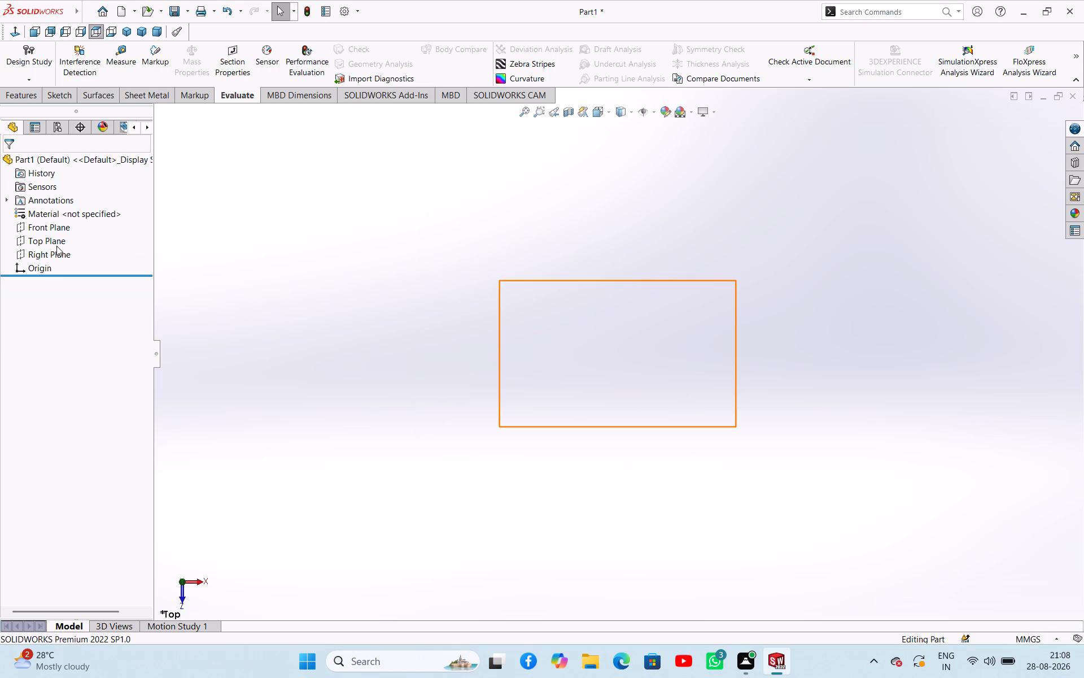
Start a sketch on the Front Plane and draw a vertical midpoint centerline through the origin, extending about 990 mm each way.
left_click(55, 228)
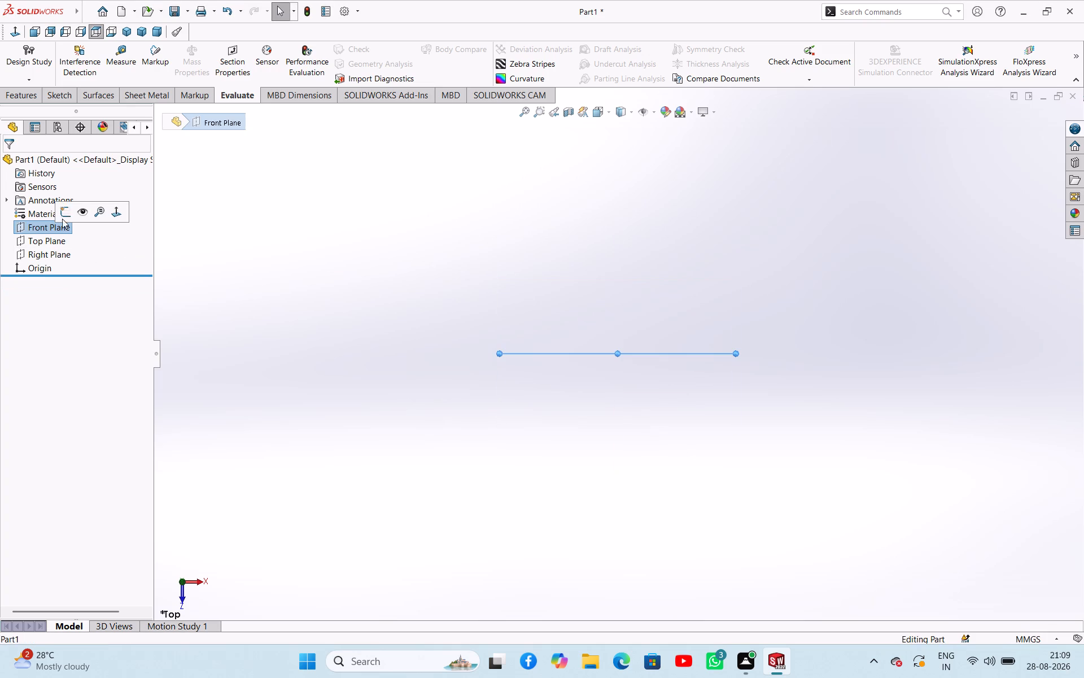
left_click(67, 207)
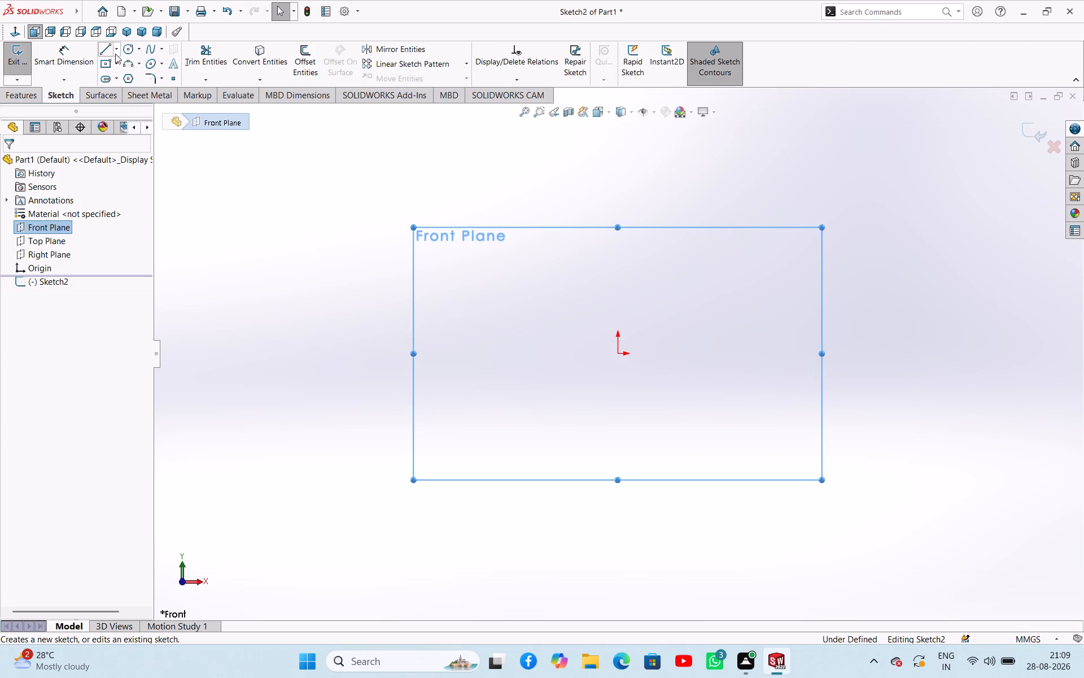
left_click(116, 46)
left_click(123, 73)
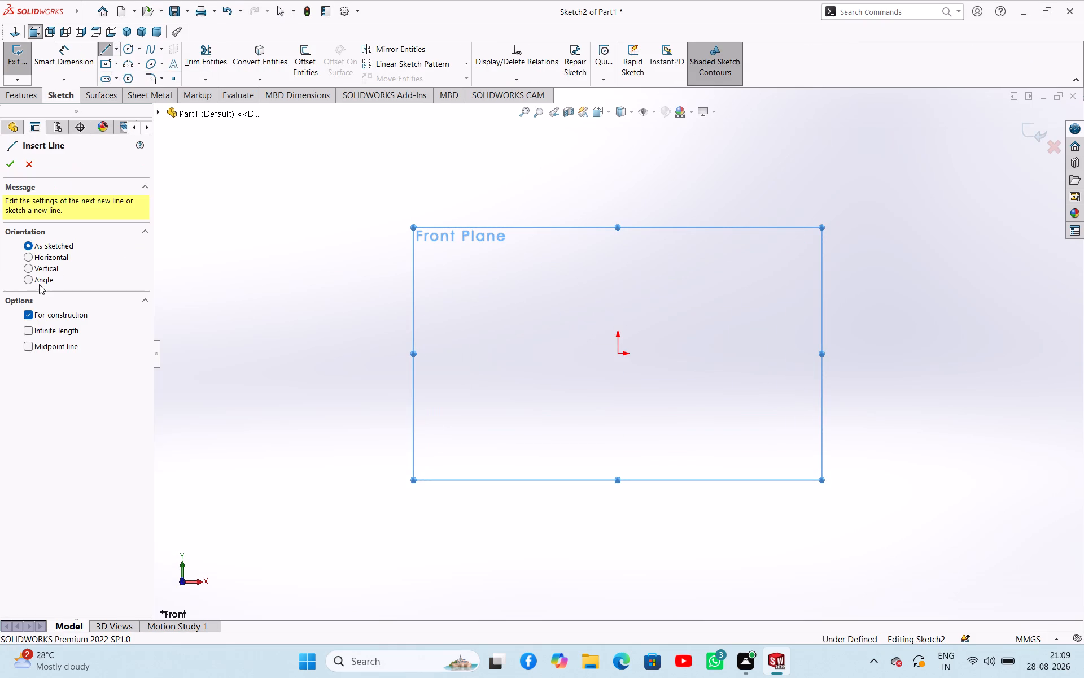
left_click(28, 349)
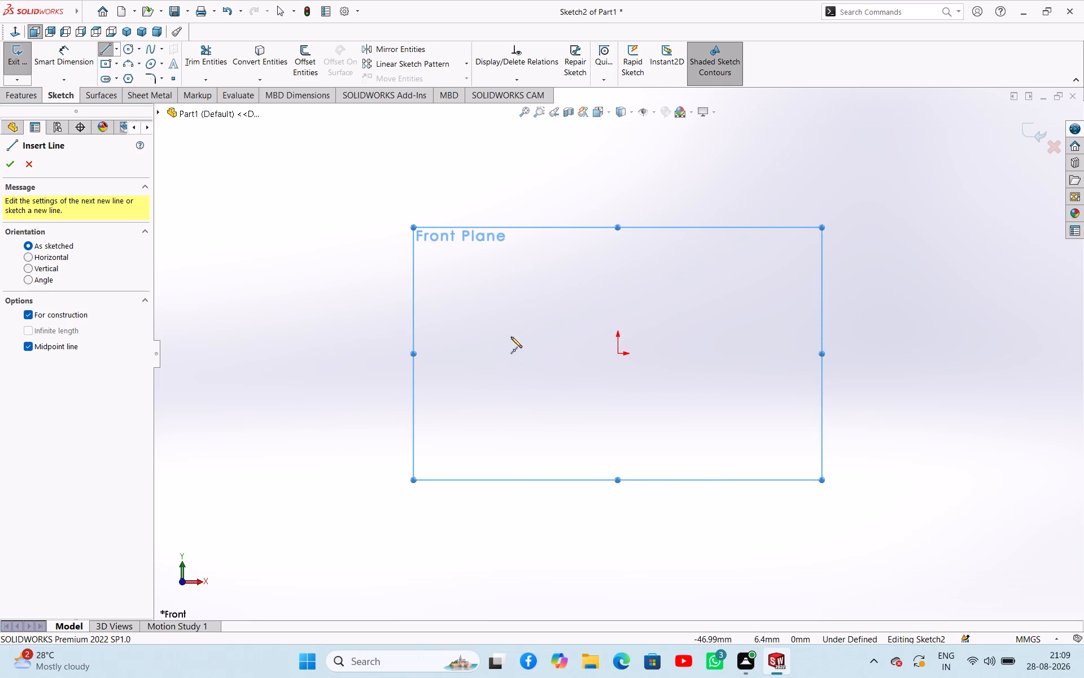
left_click(616, 354)
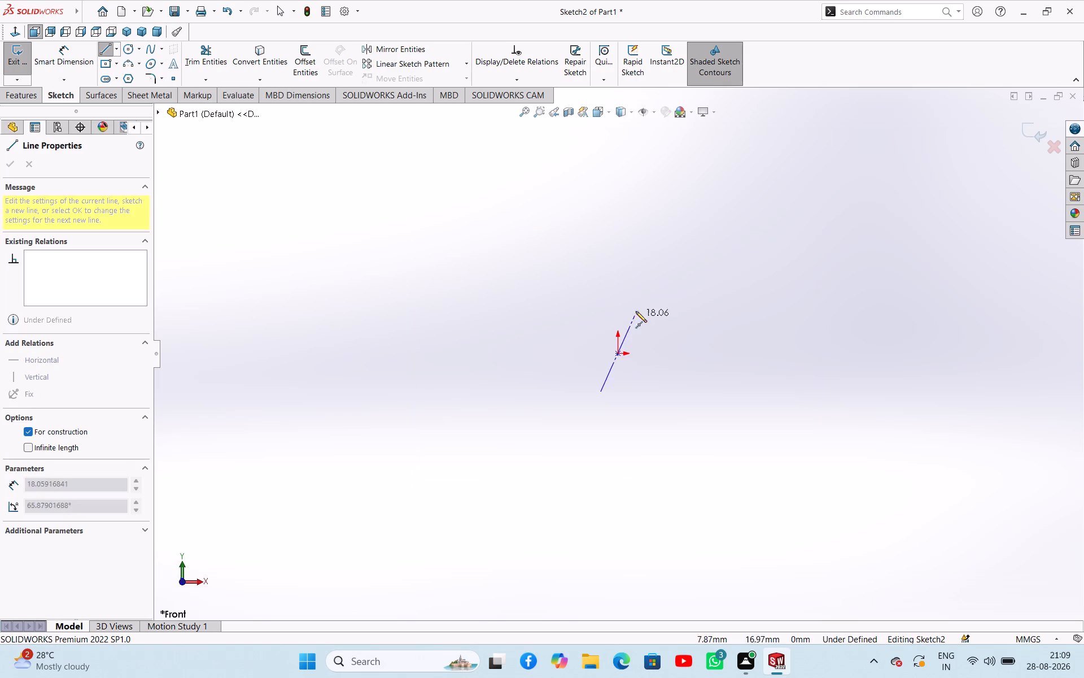
scroll(640, 268, "up", 7)
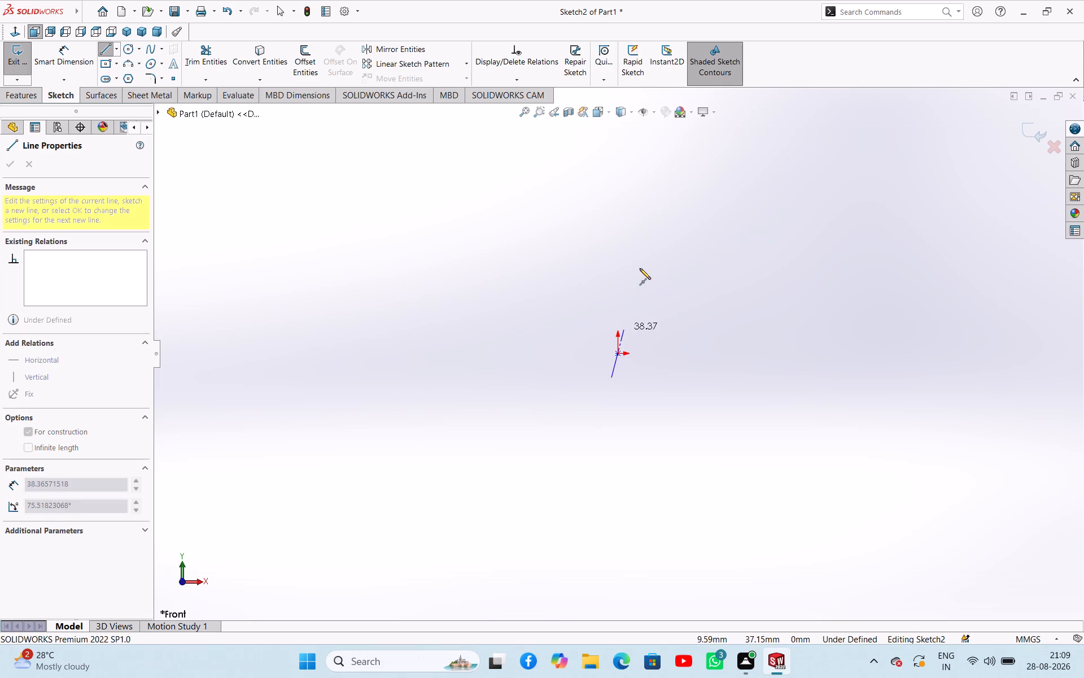
scroll(640, 268, "up", 2)
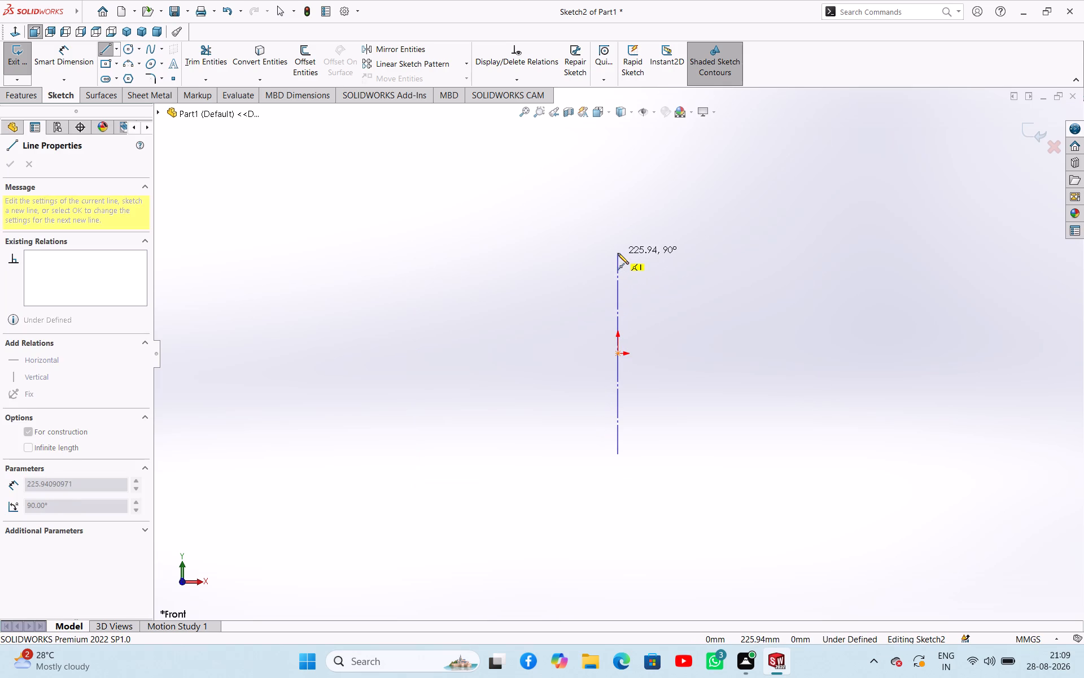
scroll(618, 253, "up", 7)
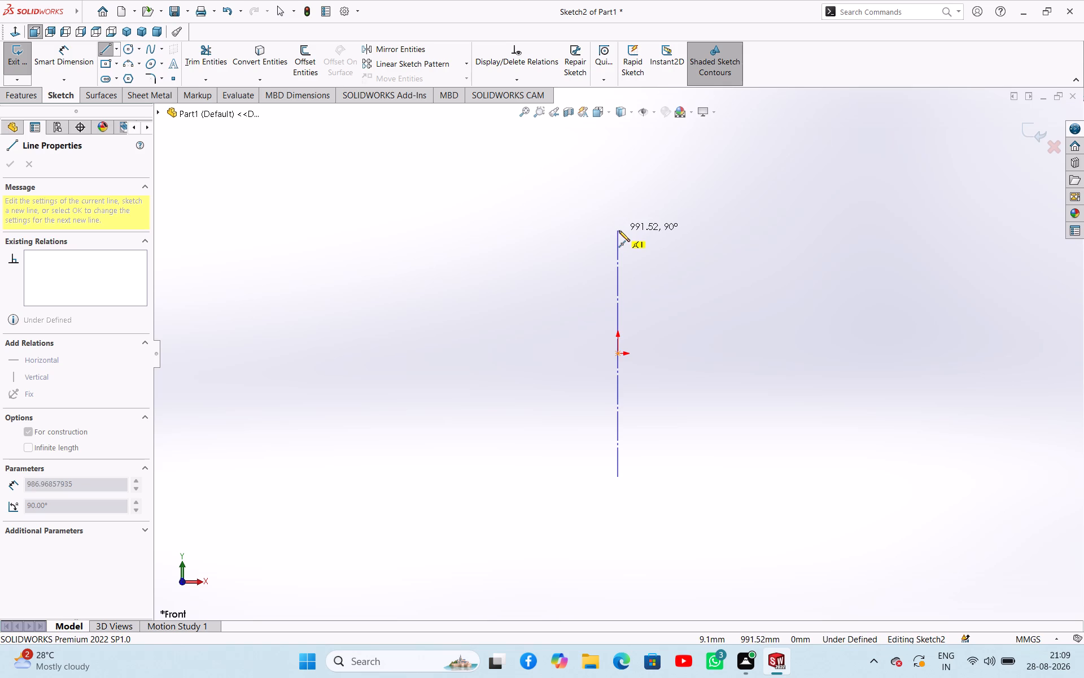
left_click(619, 229)
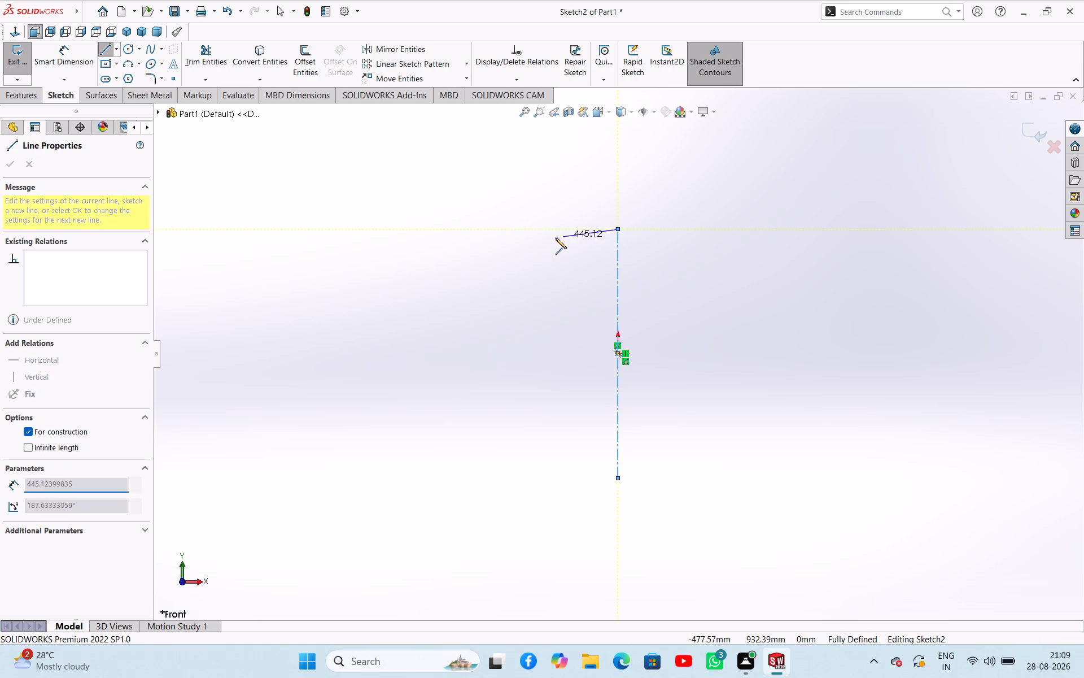
right_click(550, 238)
left_click(561, 246)
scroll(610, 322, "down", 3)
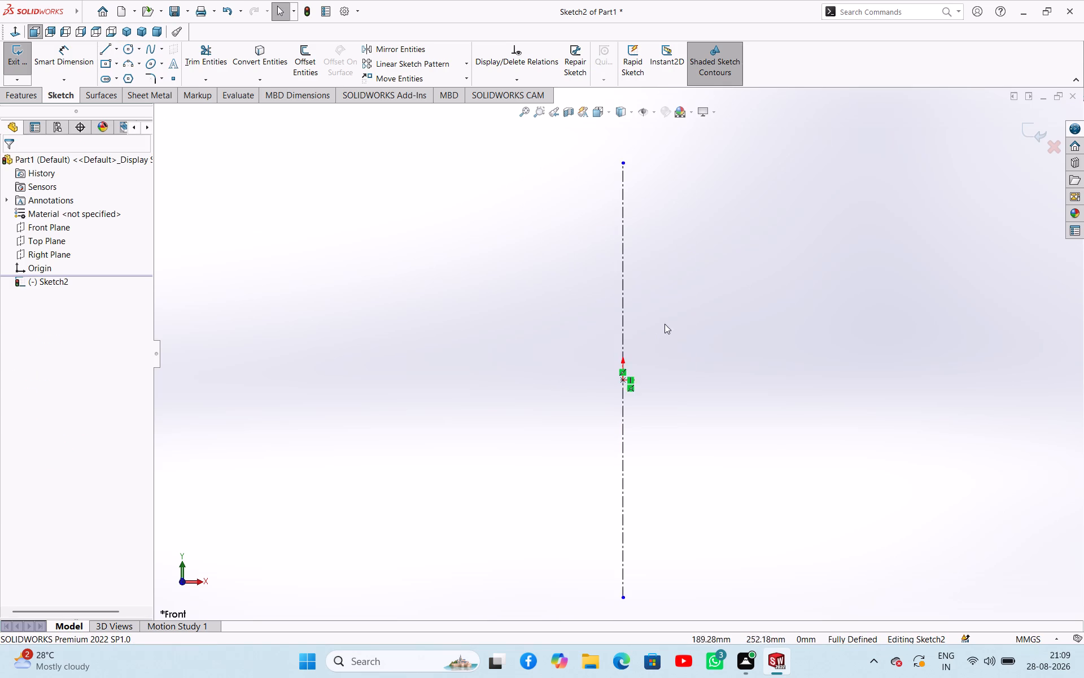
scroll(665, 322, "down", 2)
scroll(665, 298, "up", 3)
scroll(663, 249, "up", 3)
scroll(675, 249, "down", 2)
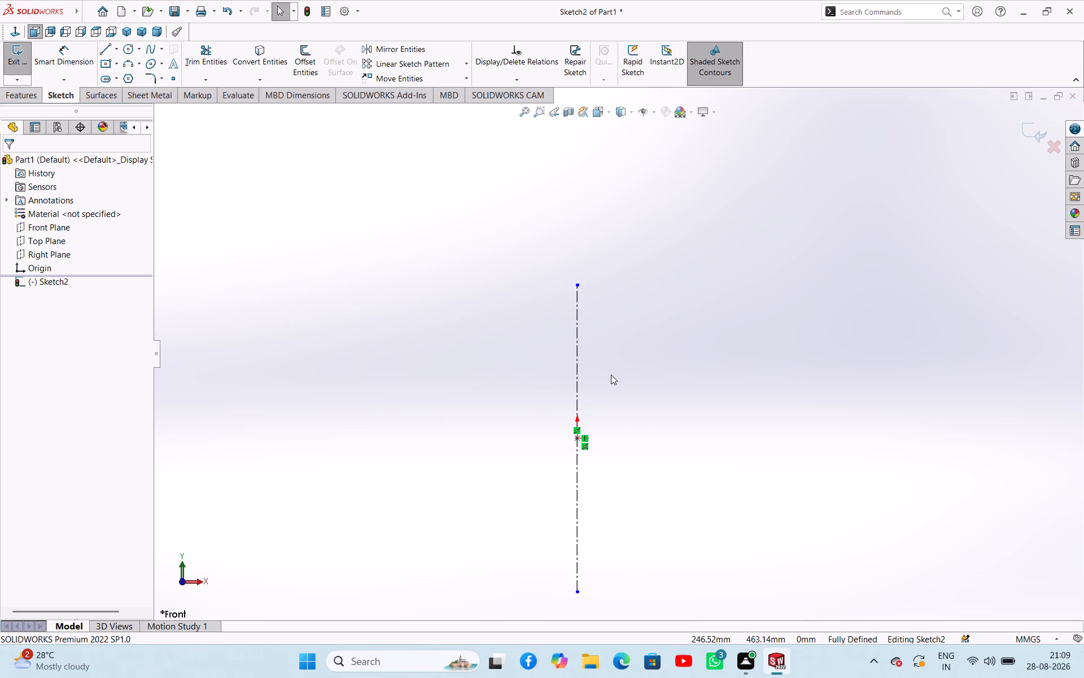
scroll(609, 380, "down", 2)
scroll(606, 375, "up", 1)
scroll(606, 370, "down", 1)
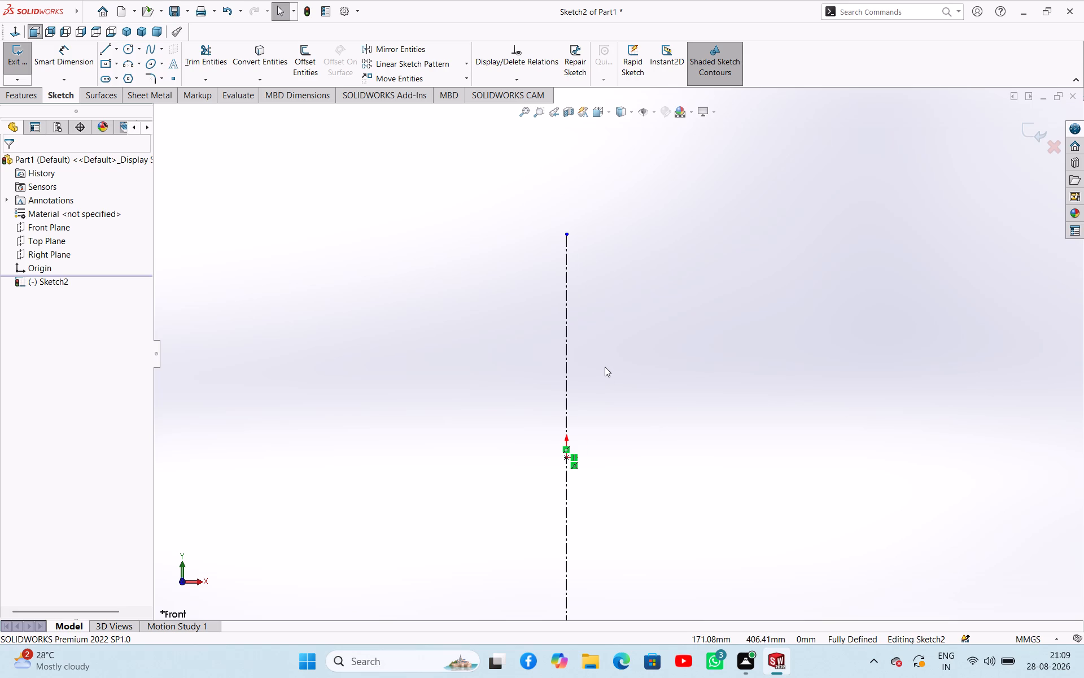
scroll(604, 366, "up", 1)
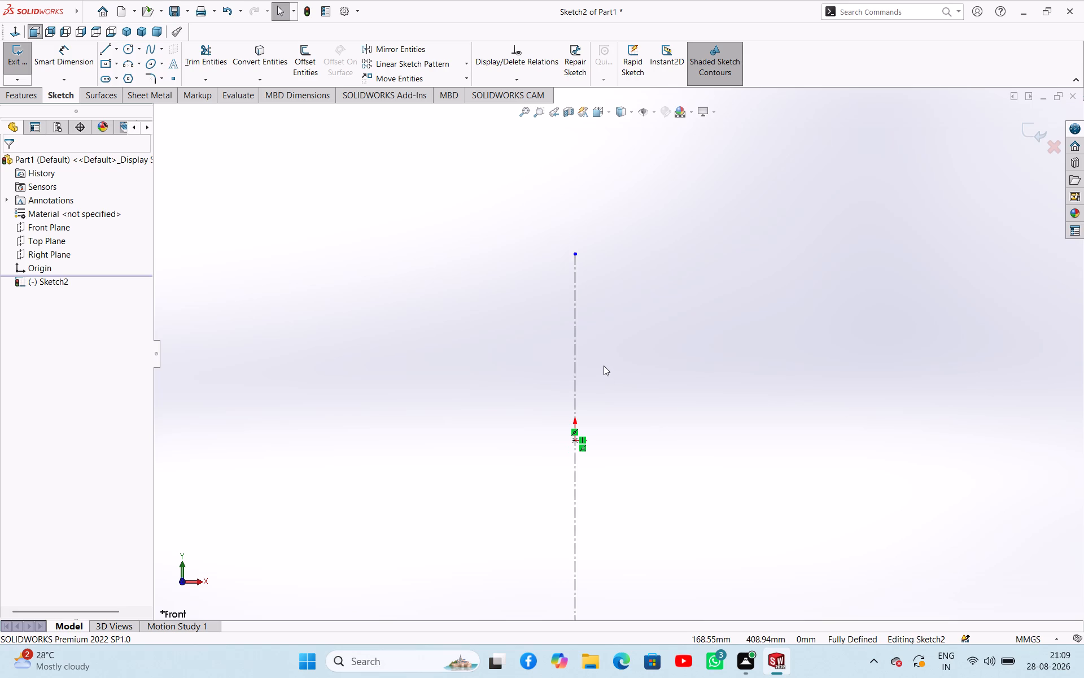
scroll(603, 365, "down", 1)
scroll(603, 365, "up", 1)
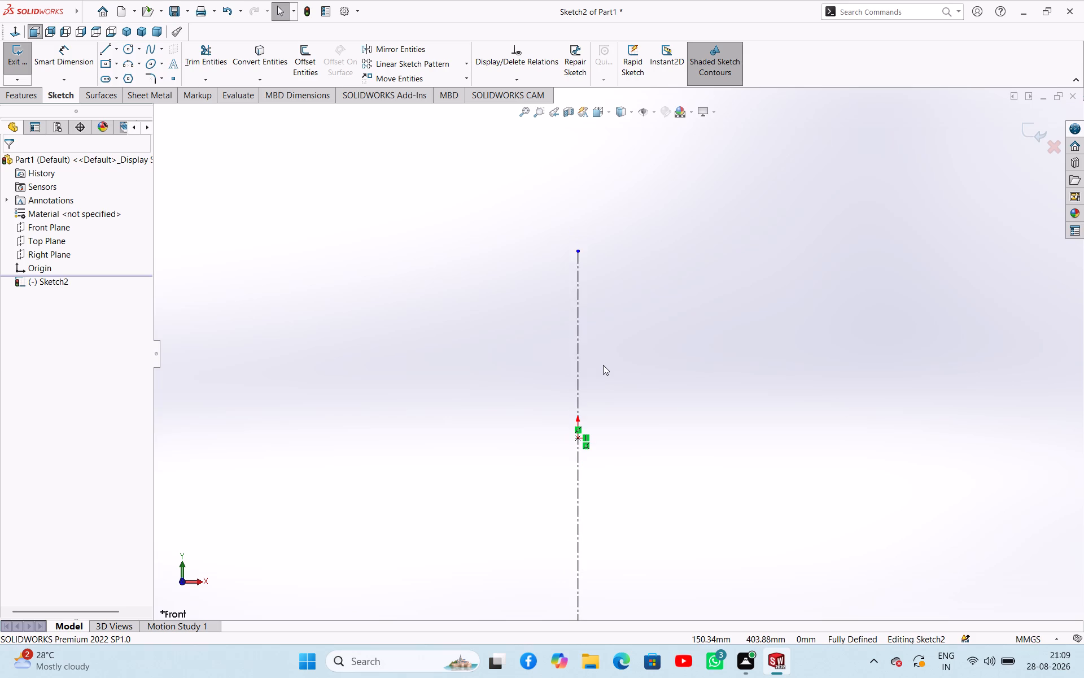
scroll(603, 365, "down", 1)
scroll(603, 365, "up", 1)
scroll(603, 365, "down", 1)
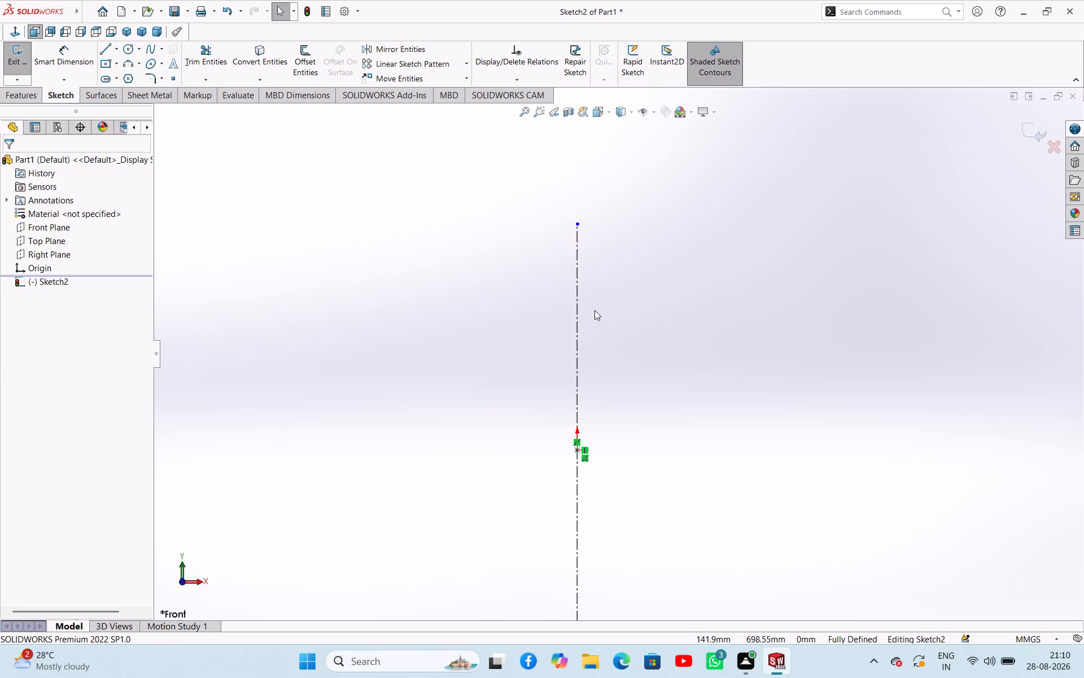
Beside the centerline's upper end, draw connected lines: about 102 mm horizontal outward, 160 mm down, 28 mm outward at 45°, 140 mm down.
left_click(115, 52)
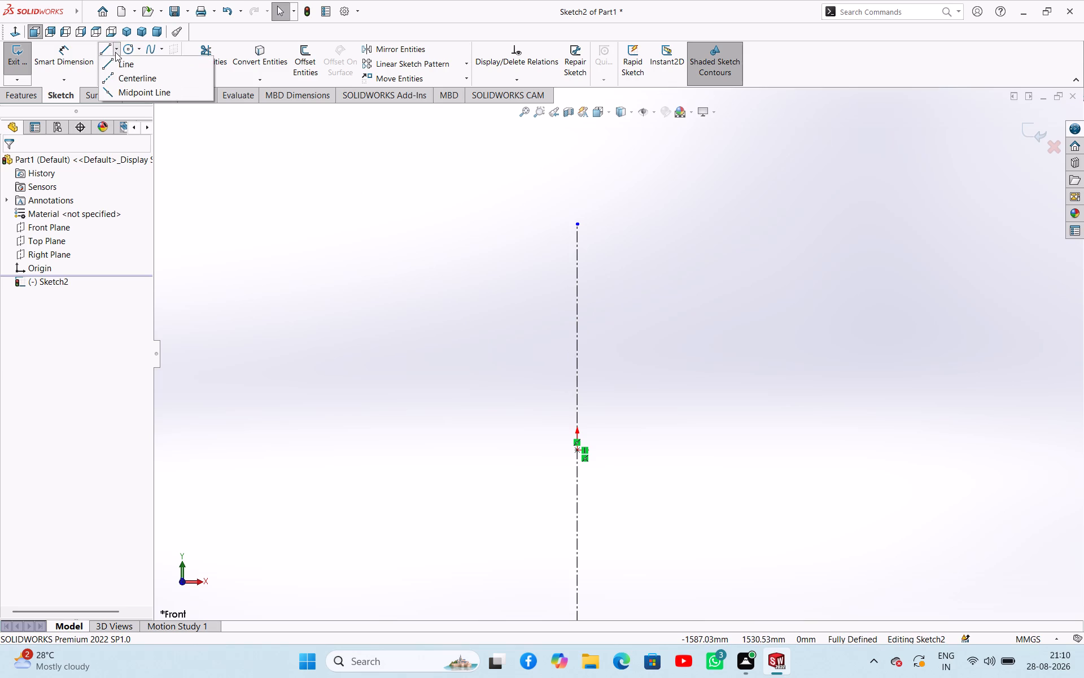
left_click(125, 67)
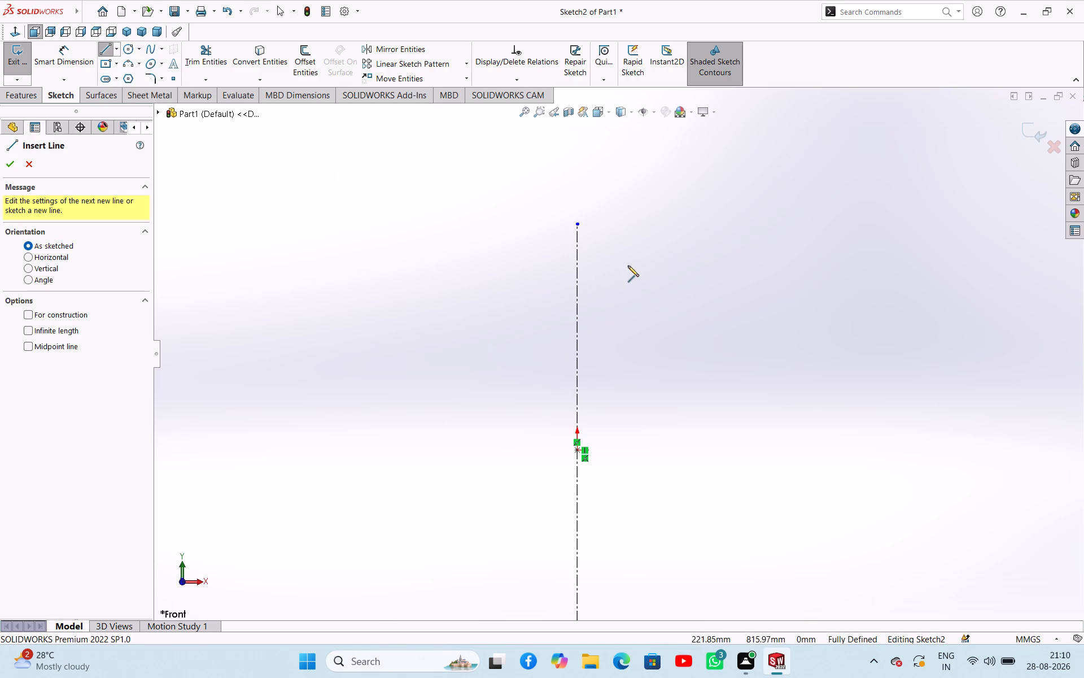
scroll(603, 255, "down", 2)
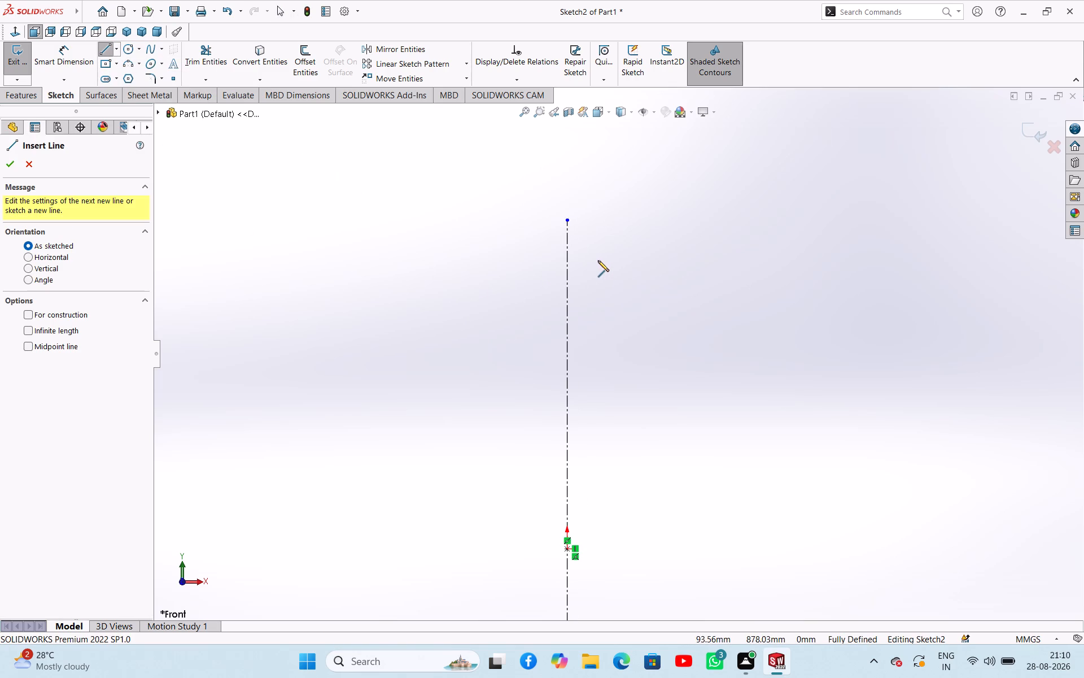
left_click(591, 247)
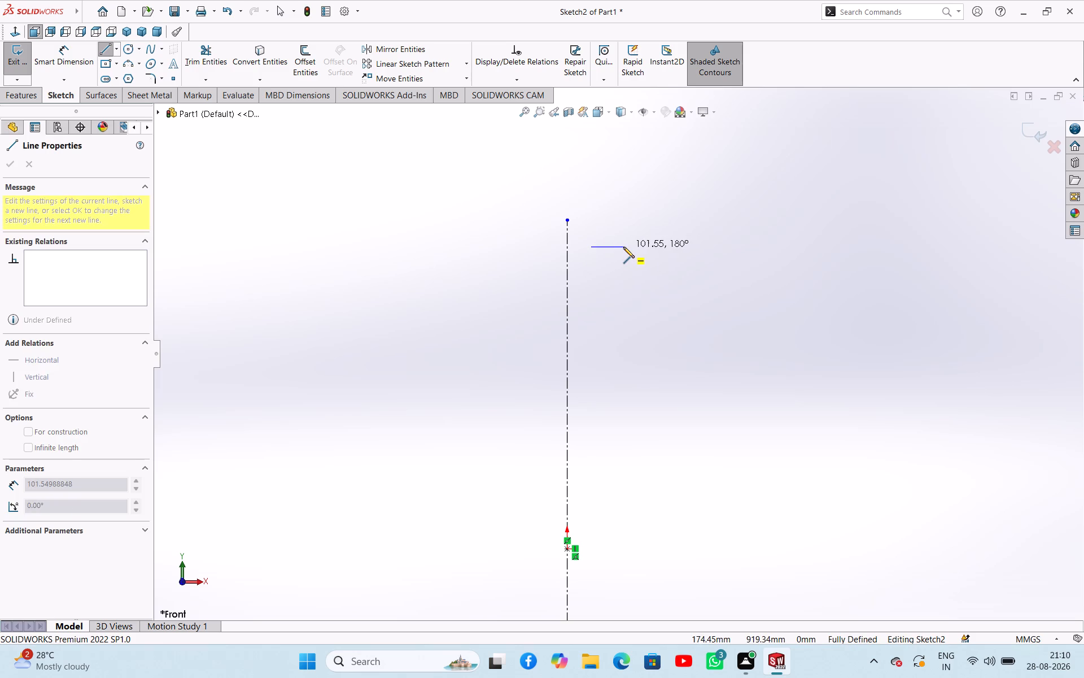
left_click(623, 247)
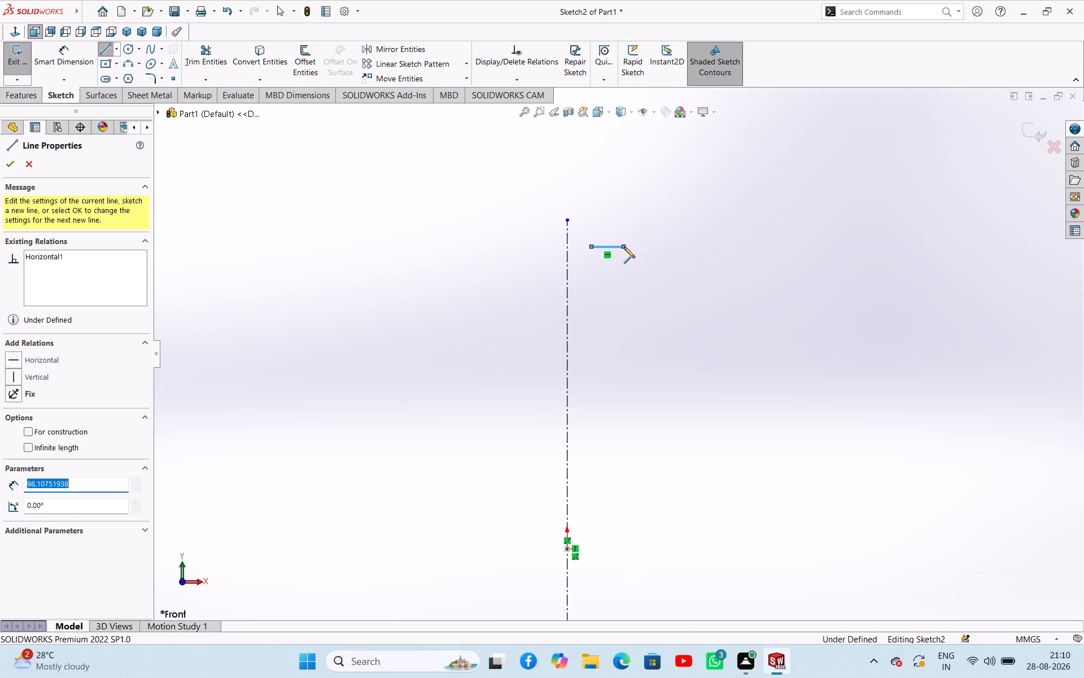
left_click(623, 301)
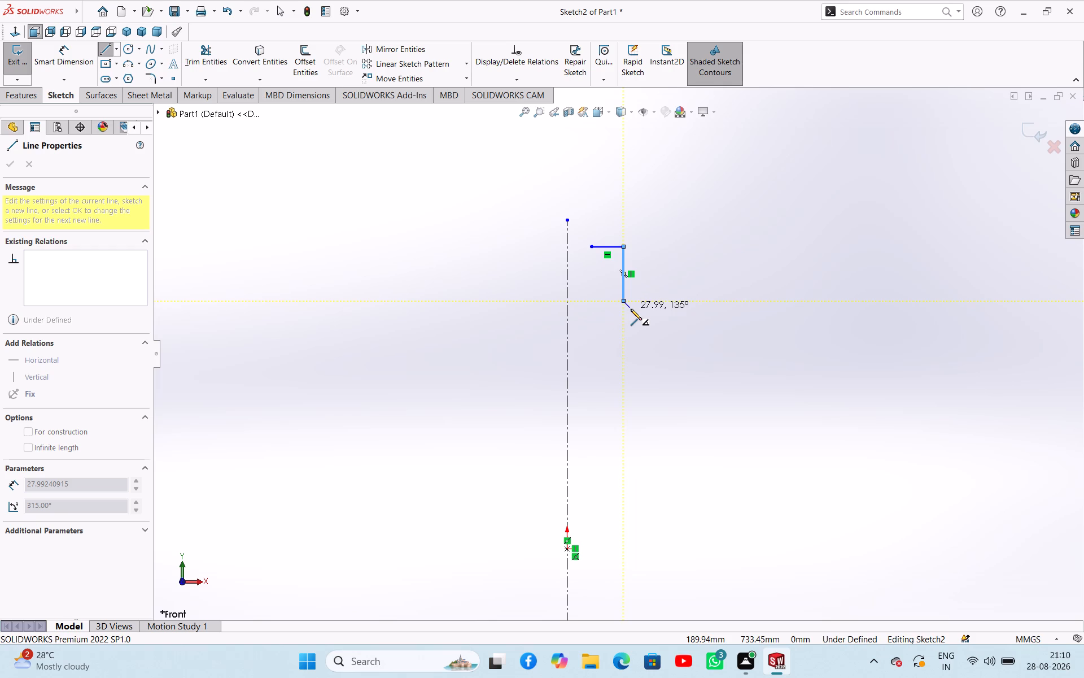
left_click(631, 309)
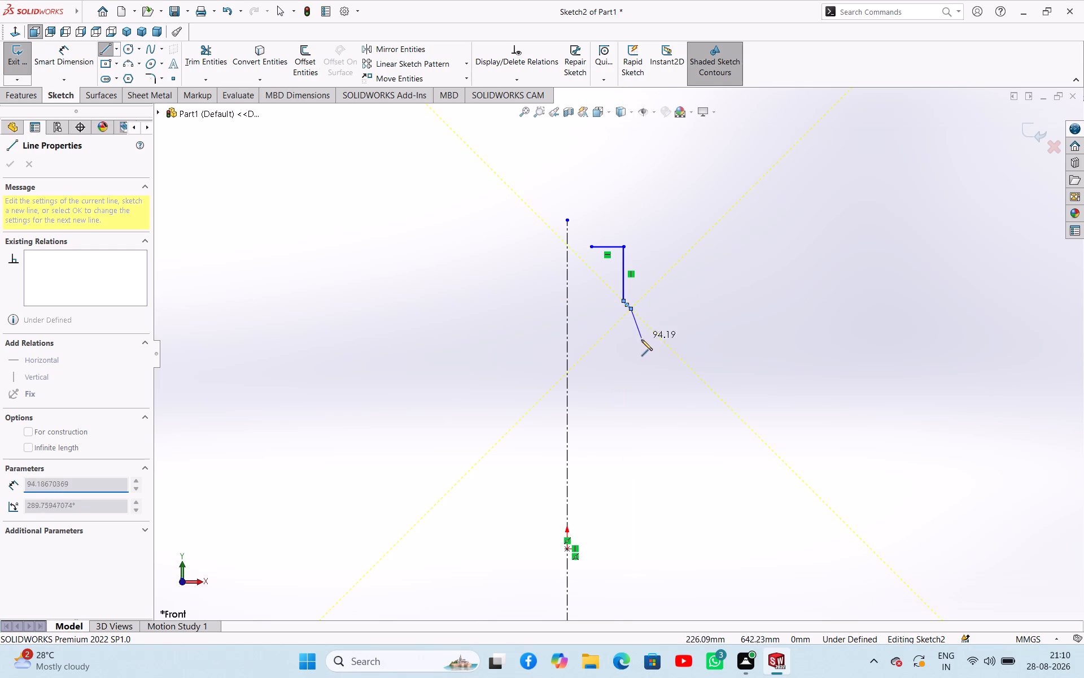
left_click(632, 355)
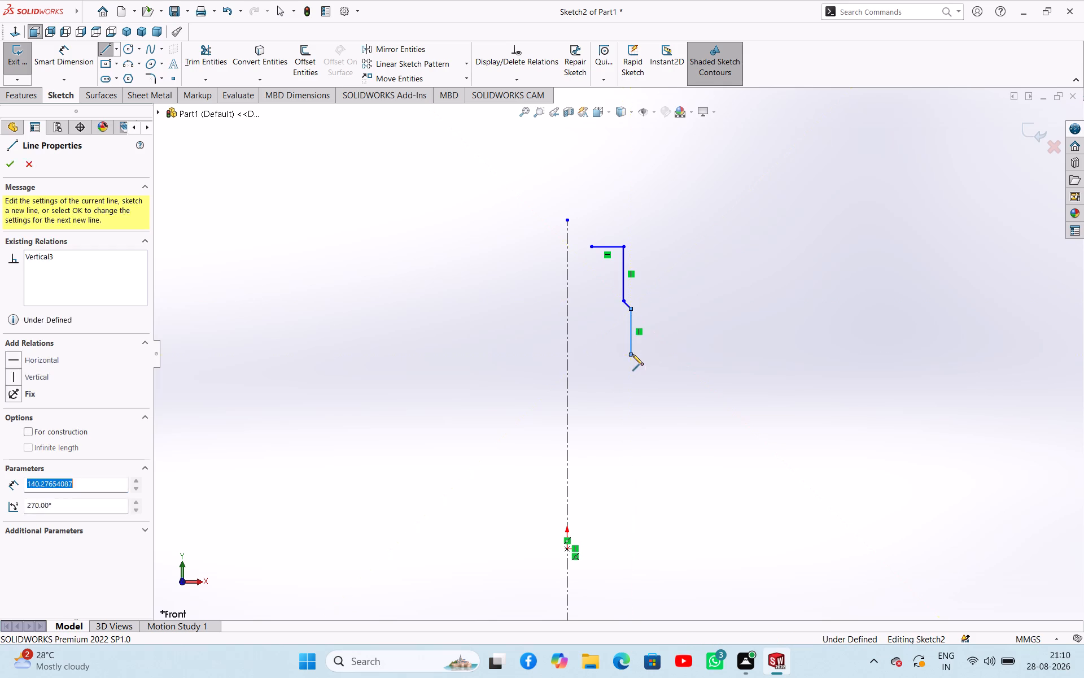
Continue the profile inward to the first vertical line's alignment, about 93 mm down, 48 mm outward, 65 mm down and 67 mm inward.
left_click(623, 354)
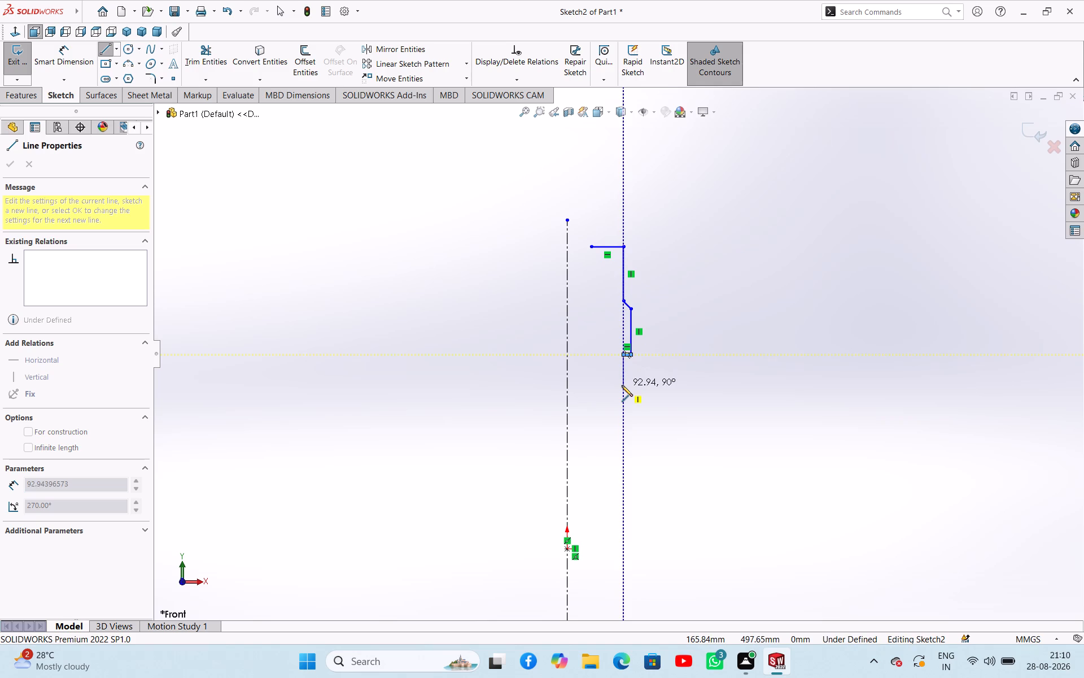
left_click(622, 385)
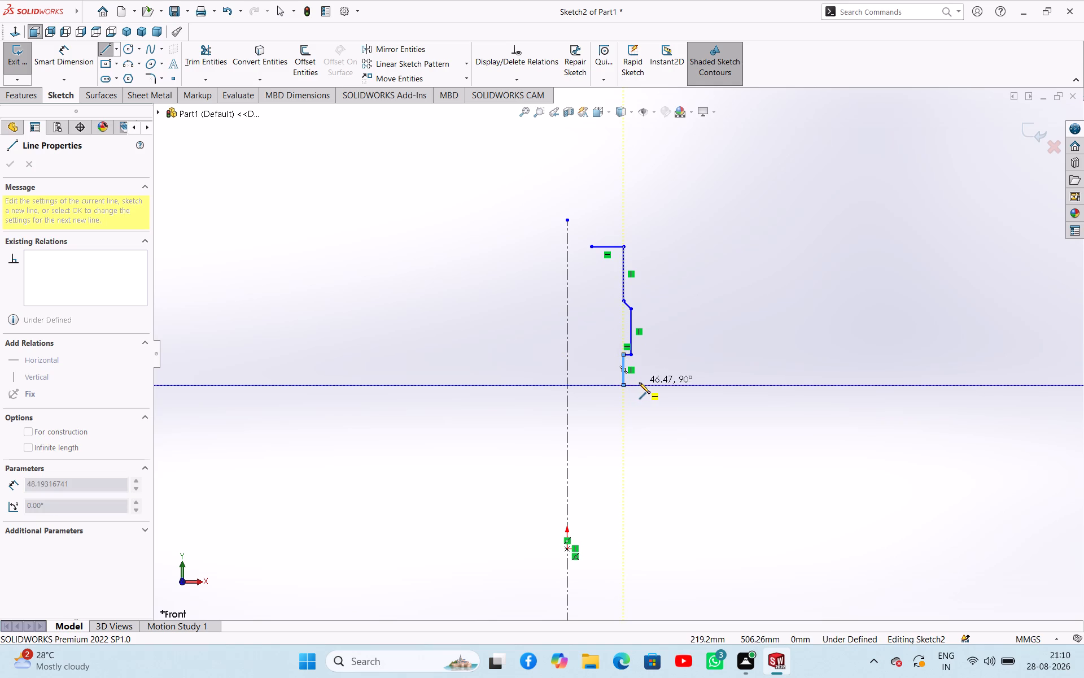
left_click(639, 383)
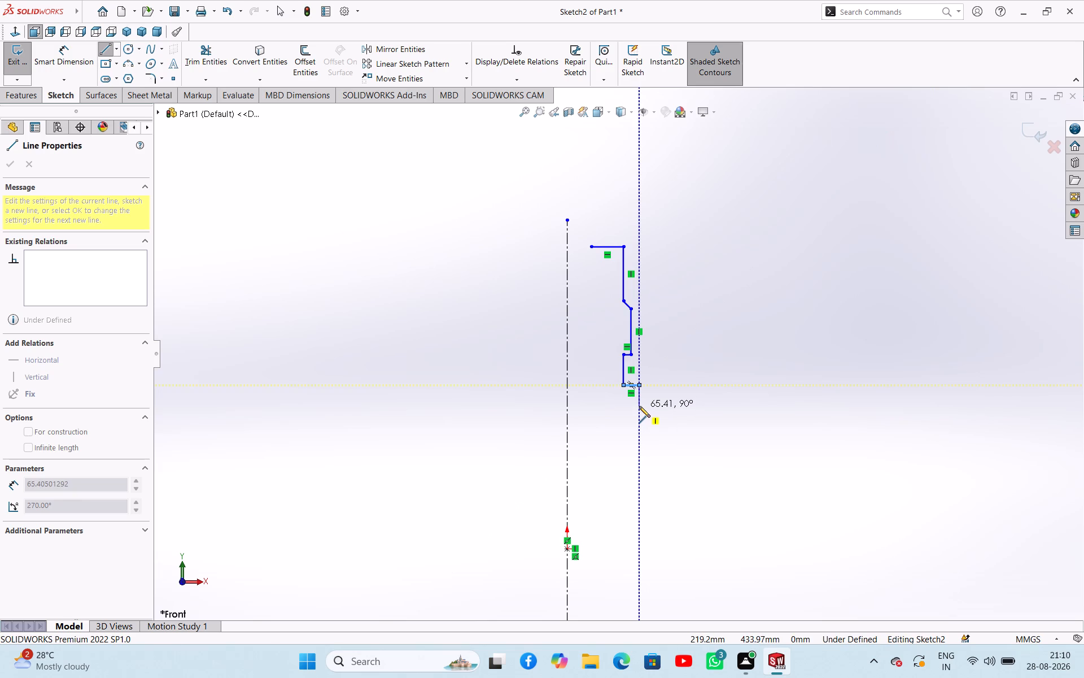
left_click(639, 406)
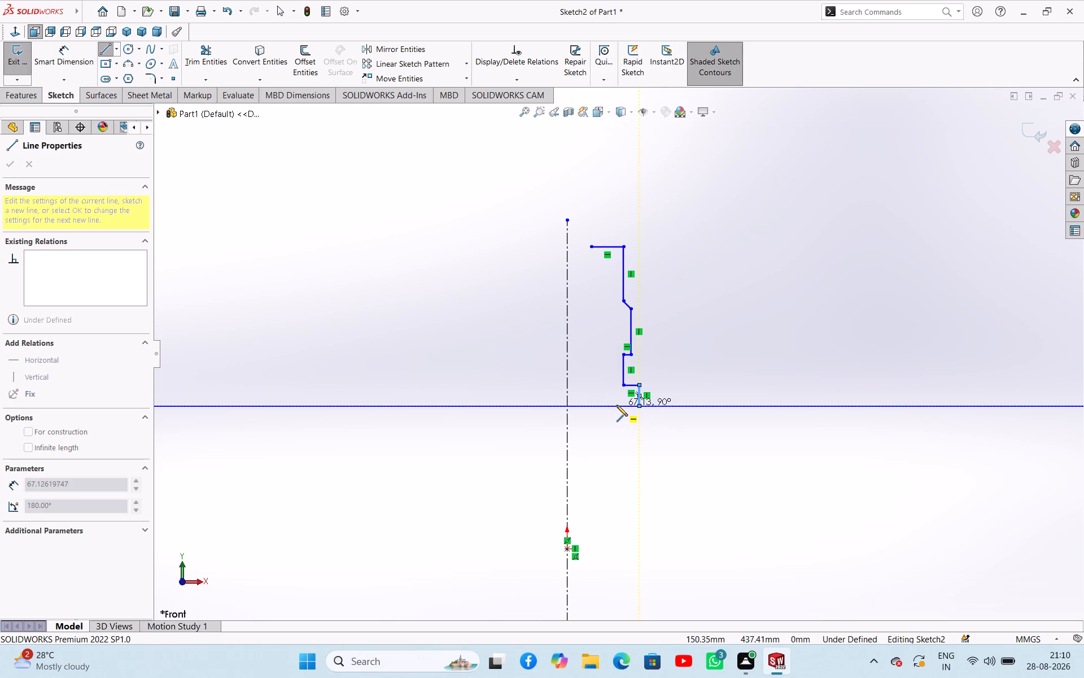
left_click(617, 405)
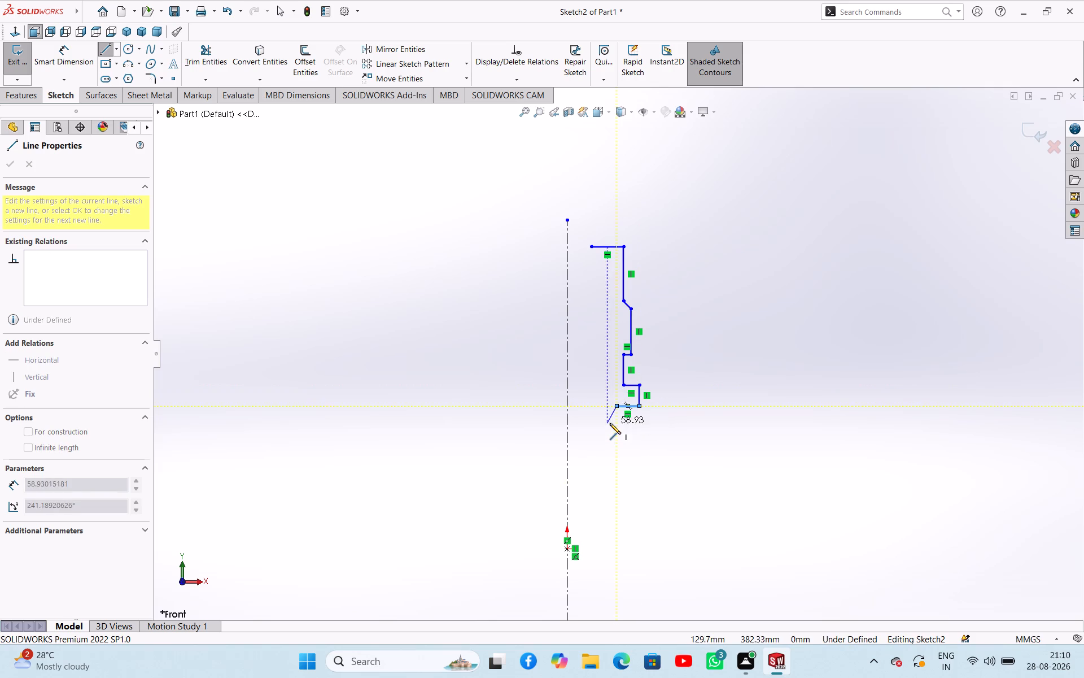
key("Escape")
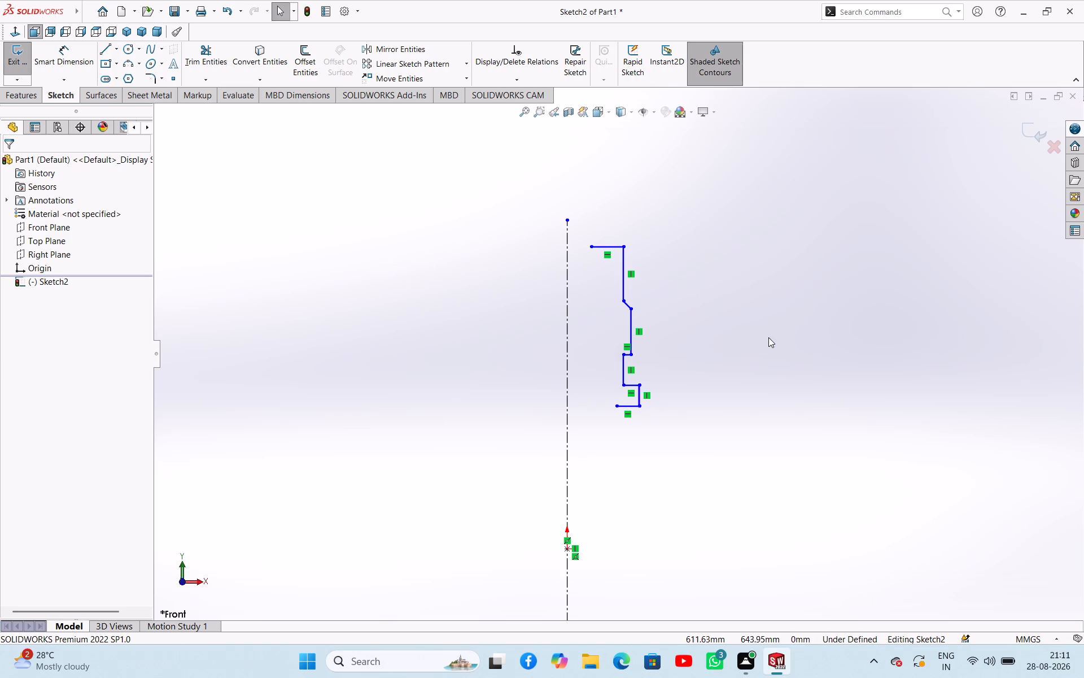
Continue the profile with connected lines: about 169 mm down, about 89 mm outward, 71 mm down, and back inward to the previous vertical's alignment.
right_click_drag(775, 327, 720, 344)
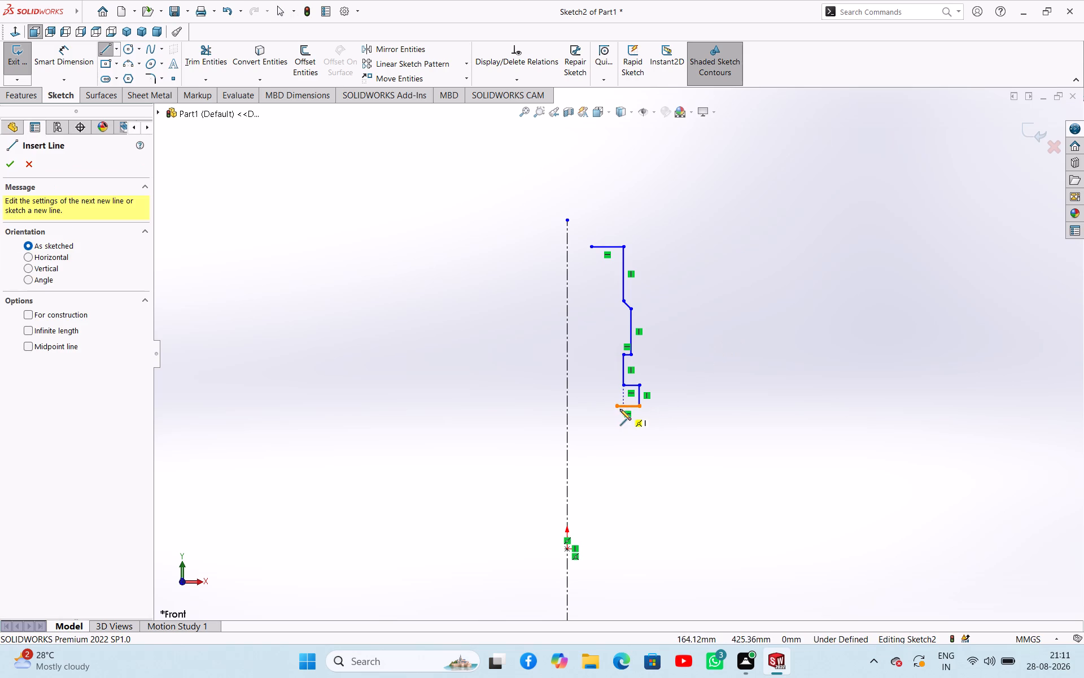
left_click(616, 407)
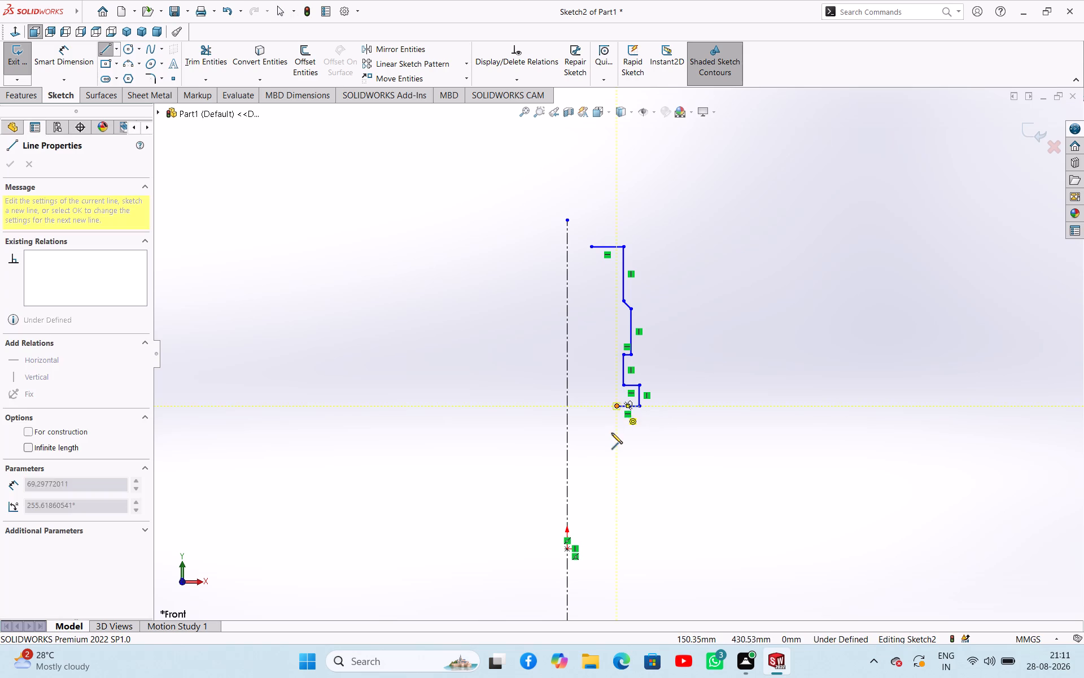
left_click(614, 462)
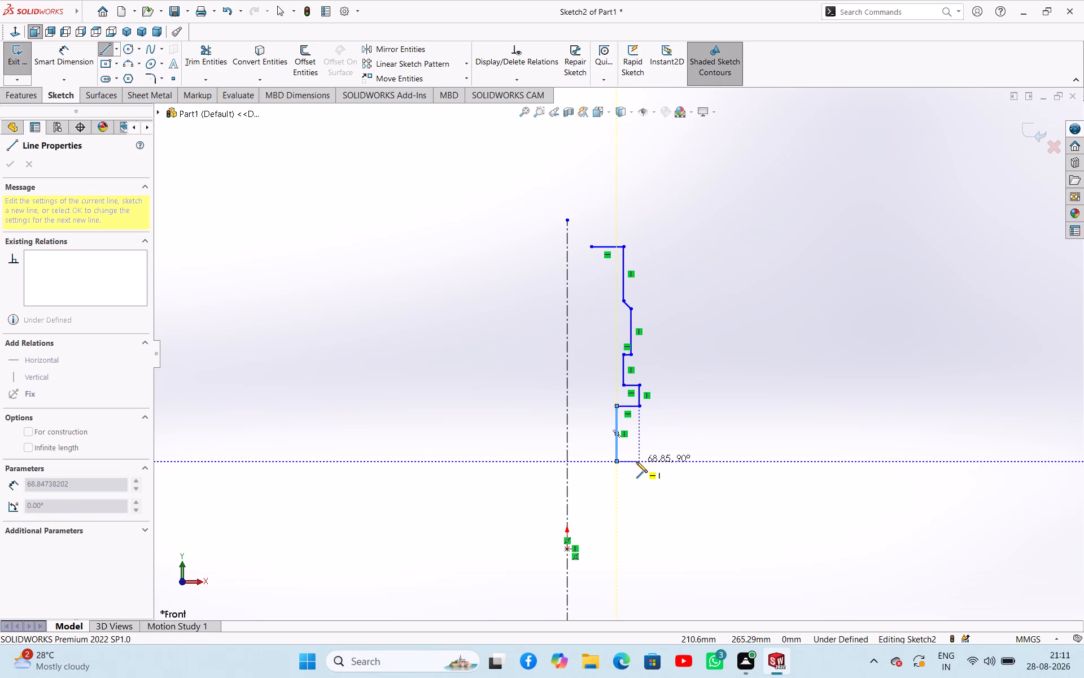
left_click(645, 462)
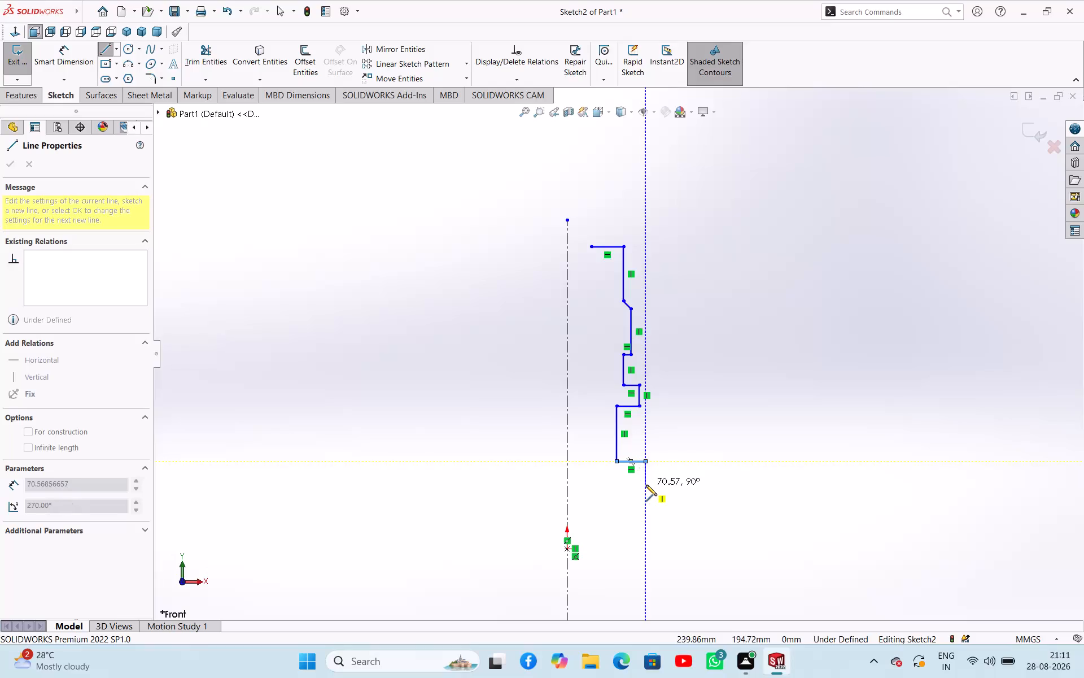
left_click(646, 485)
left_click(617, 481)
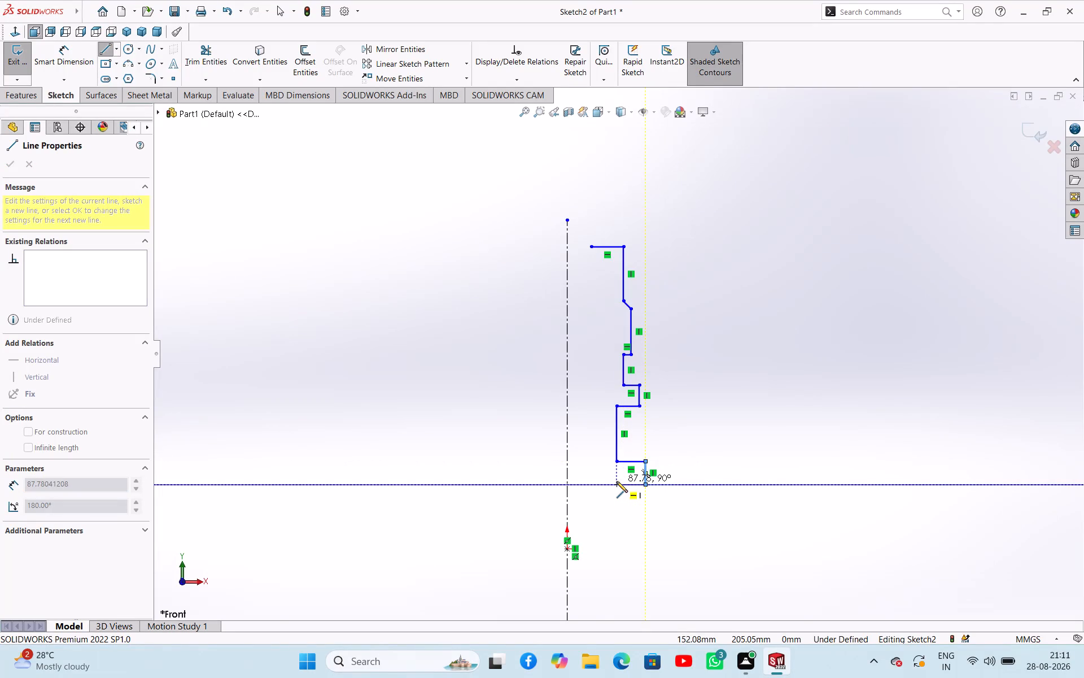
Add lines about 107 mm down, 124 mm outward, 120 mm down and 201 mm inward, and close the profile with a 952 mm vertical line.
left_click(617, 520)
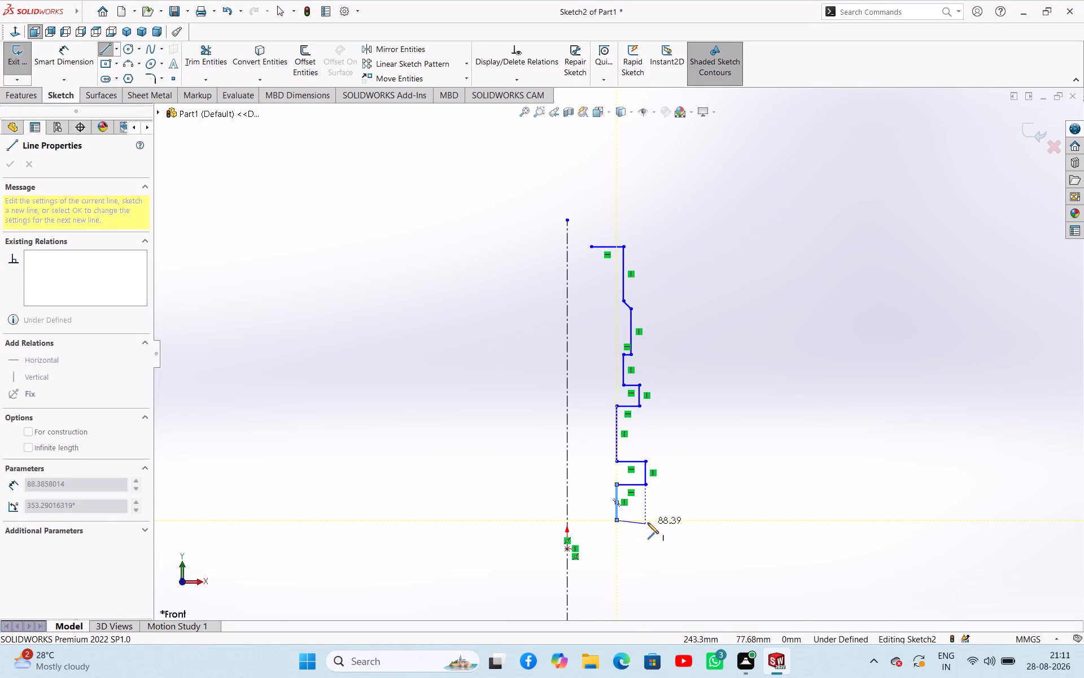
left_click(657, 520)
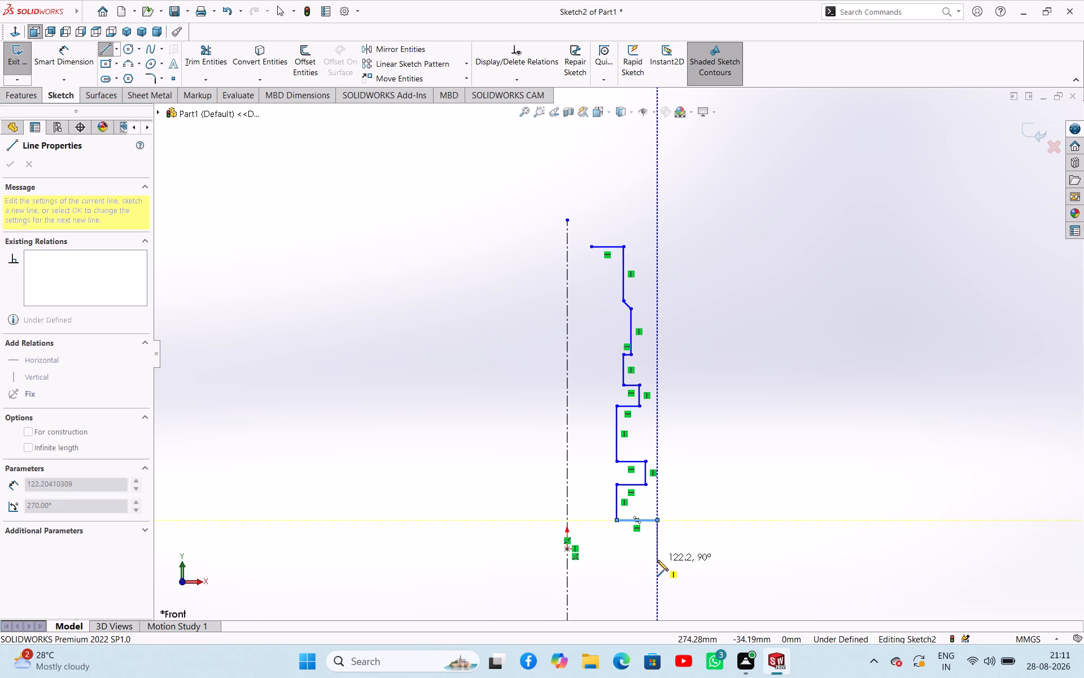
left_click(656, 559)
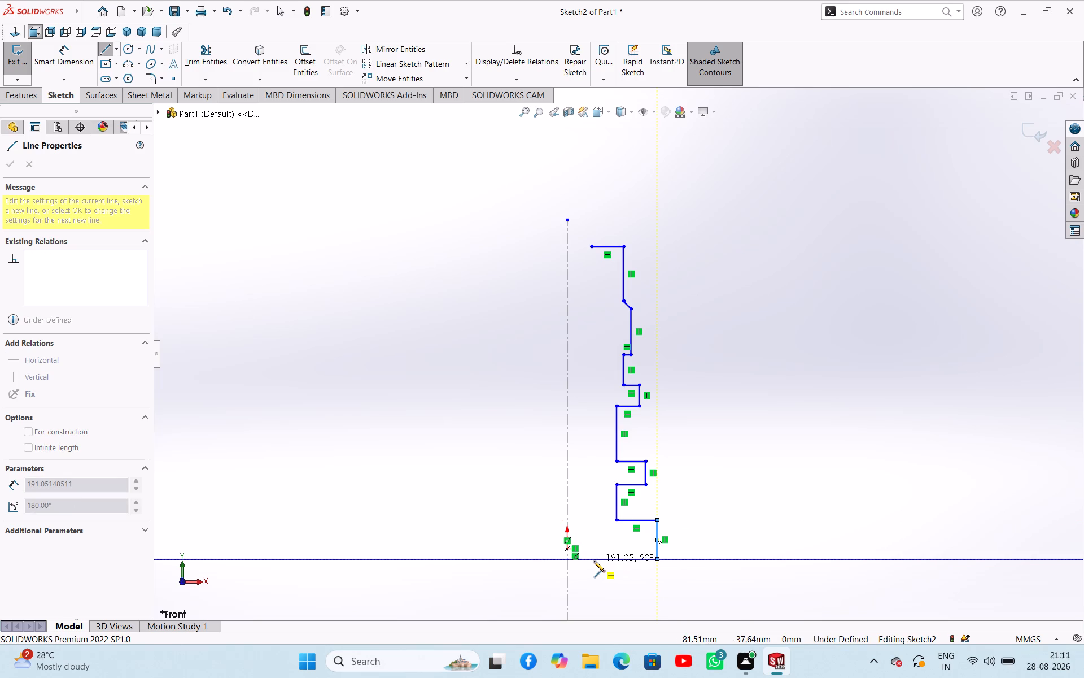
left_click(594, 561)
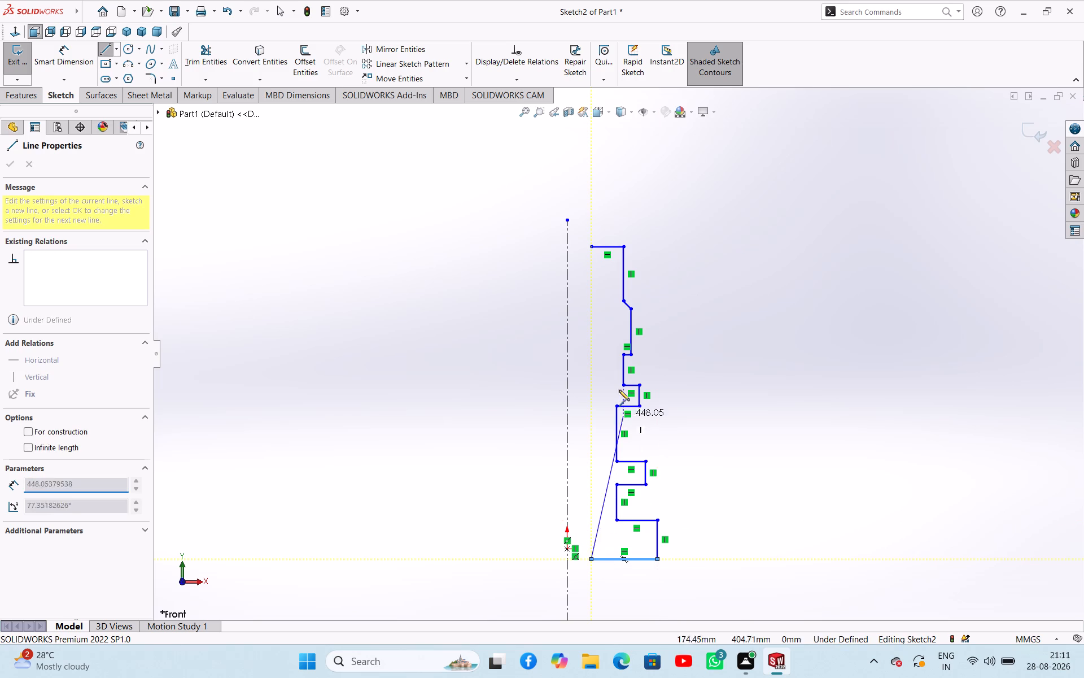
left_click(592, 250)
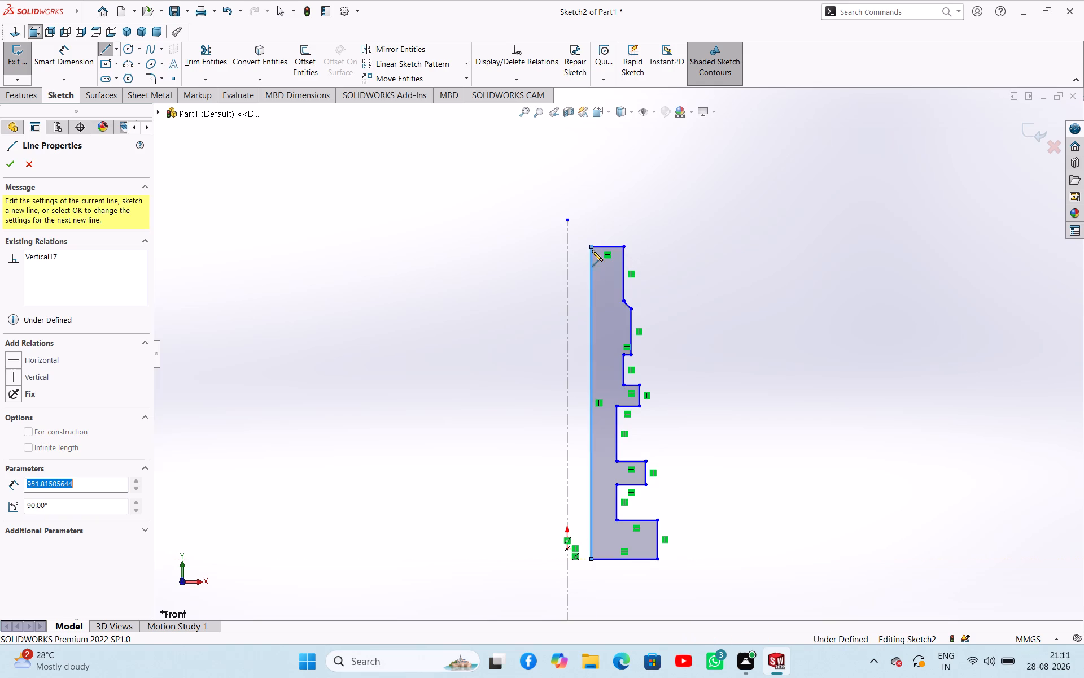
right_click(725, 303)
left_click(736, 308)
left_click(749, 394)
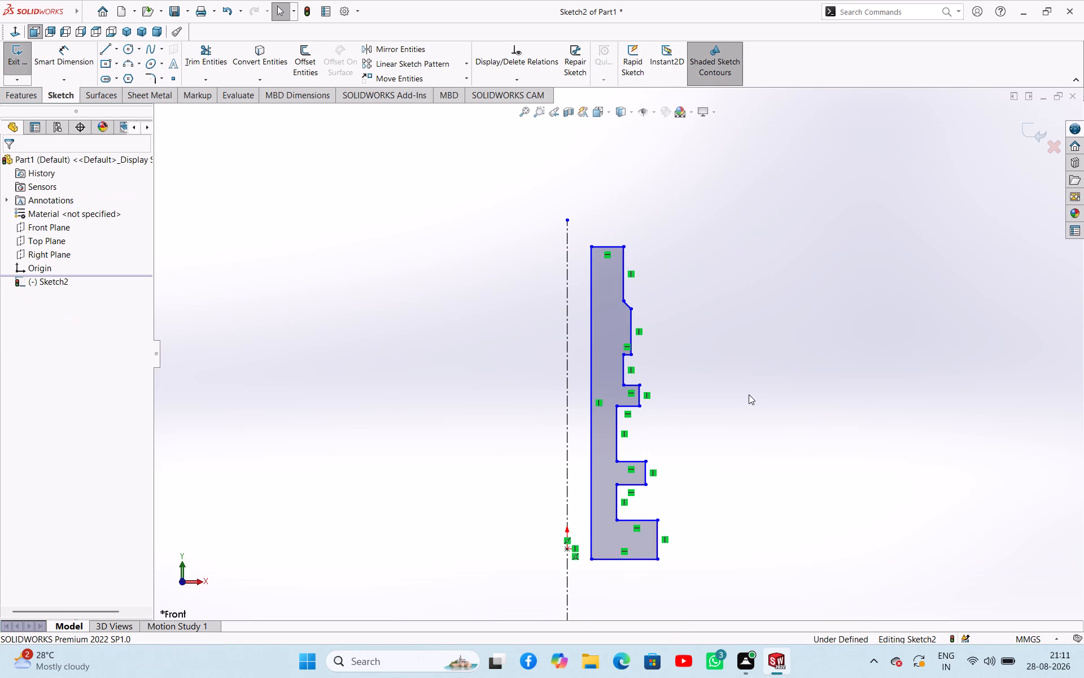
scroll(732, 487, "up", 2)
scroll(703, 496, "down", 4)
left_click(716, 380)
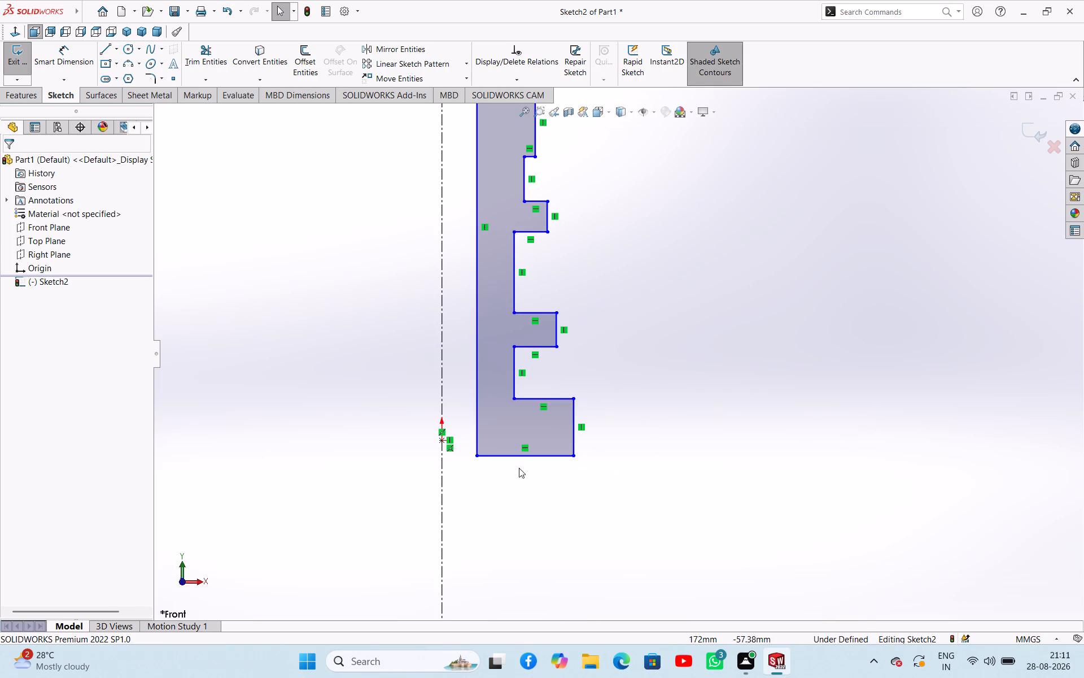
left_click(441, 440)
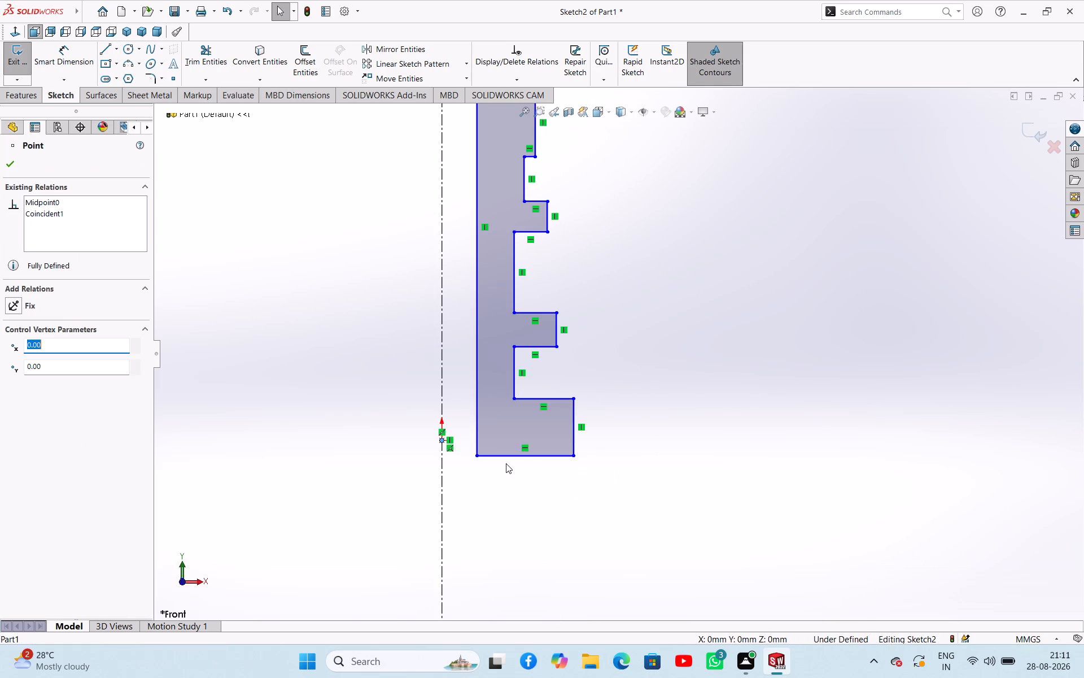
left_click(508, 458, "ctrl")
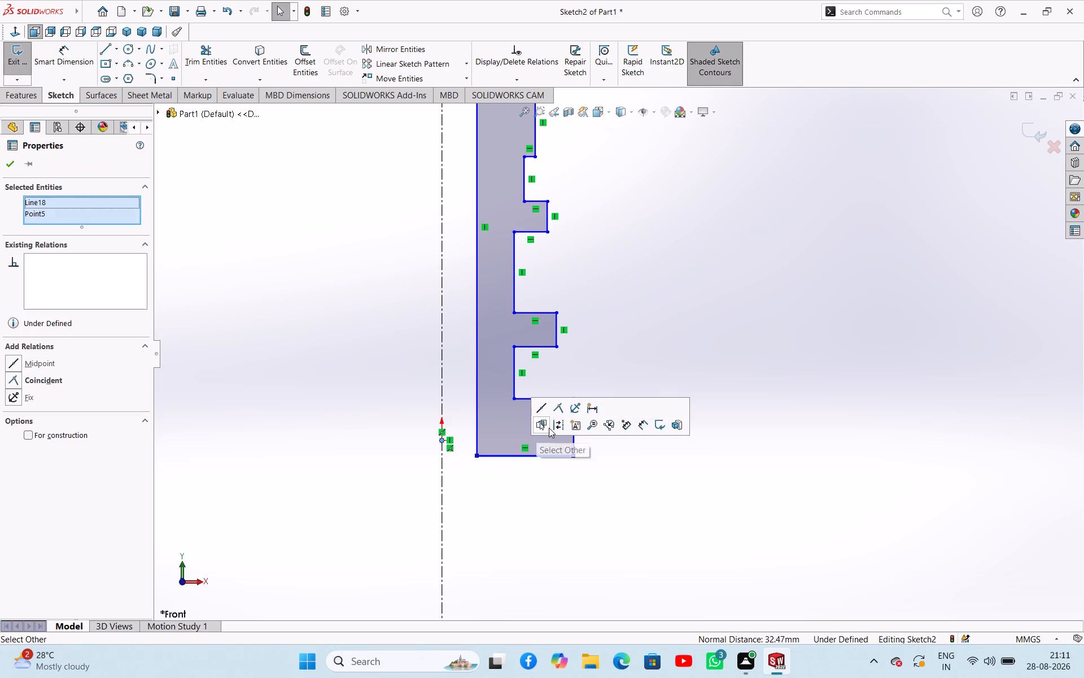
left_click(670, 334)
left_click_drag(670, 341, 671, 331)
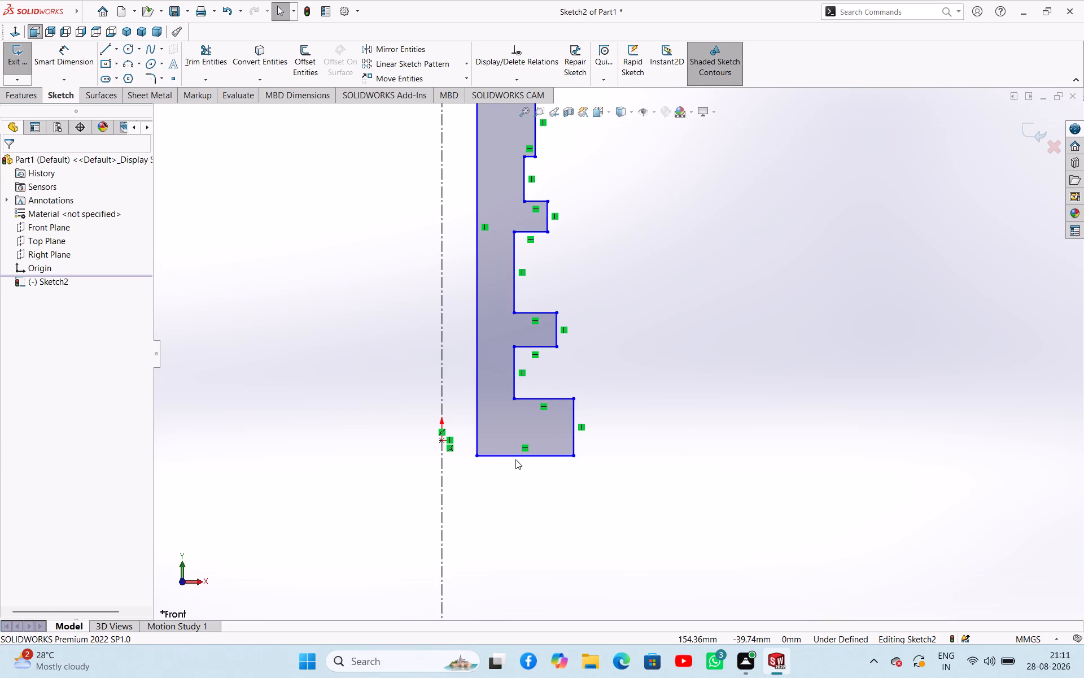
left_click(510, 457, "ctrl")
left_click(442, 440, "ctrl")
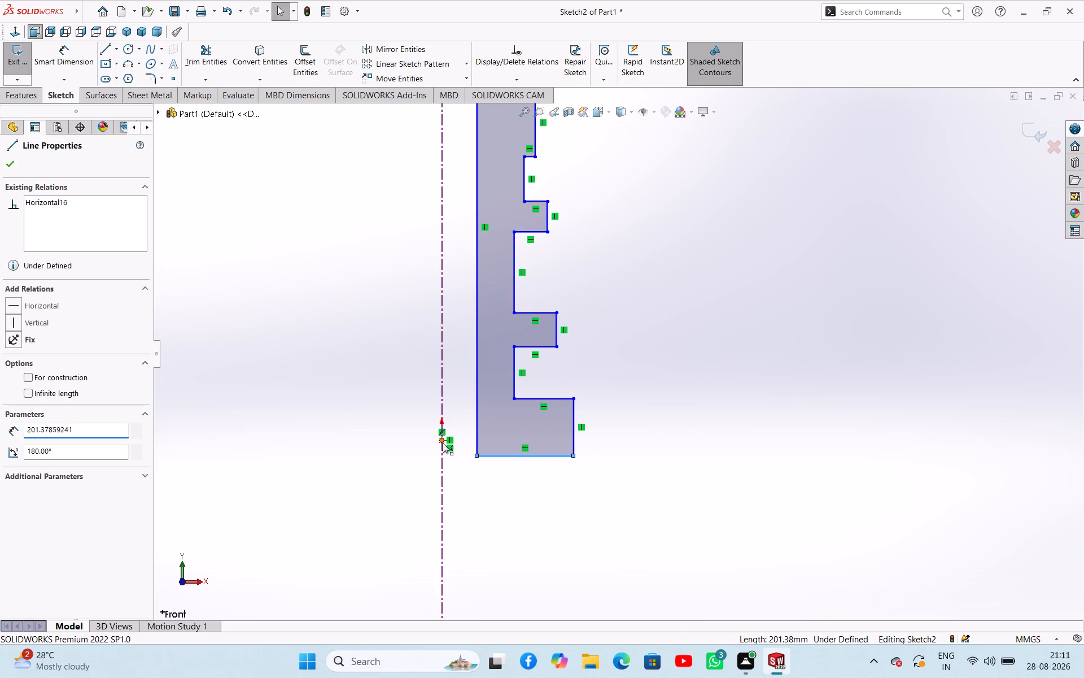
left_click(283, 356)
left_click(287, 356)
Move the profile's bottom horizontal line up to about 34 mm above the origin.
scroll(475, 459, "up", 2)
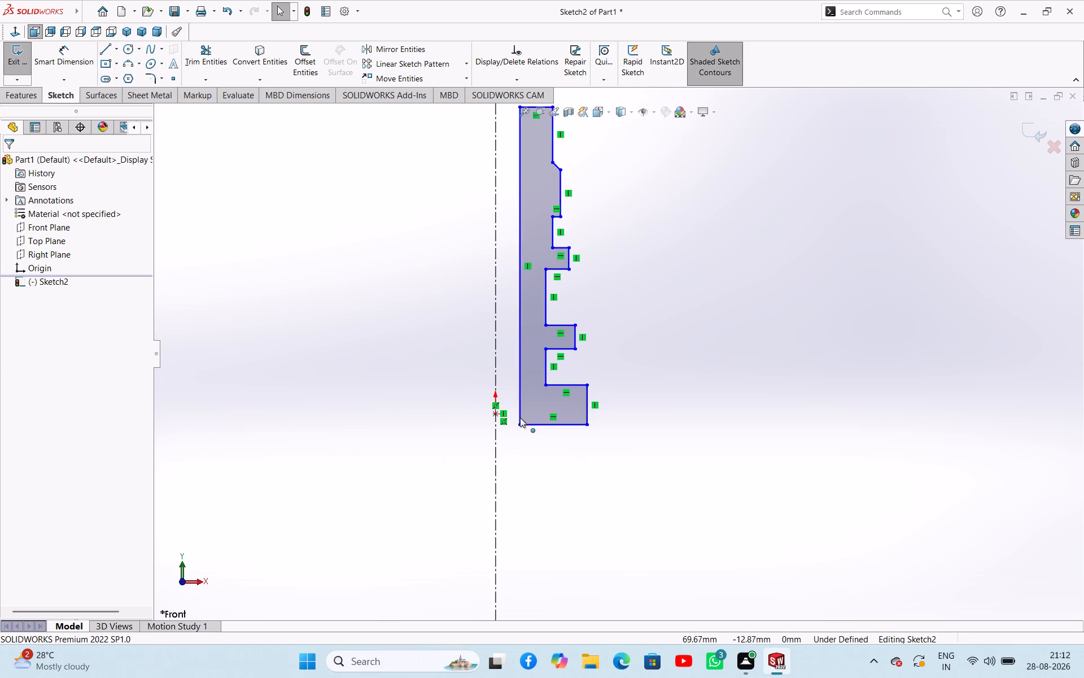
scroll(529, 422, "down", 5)
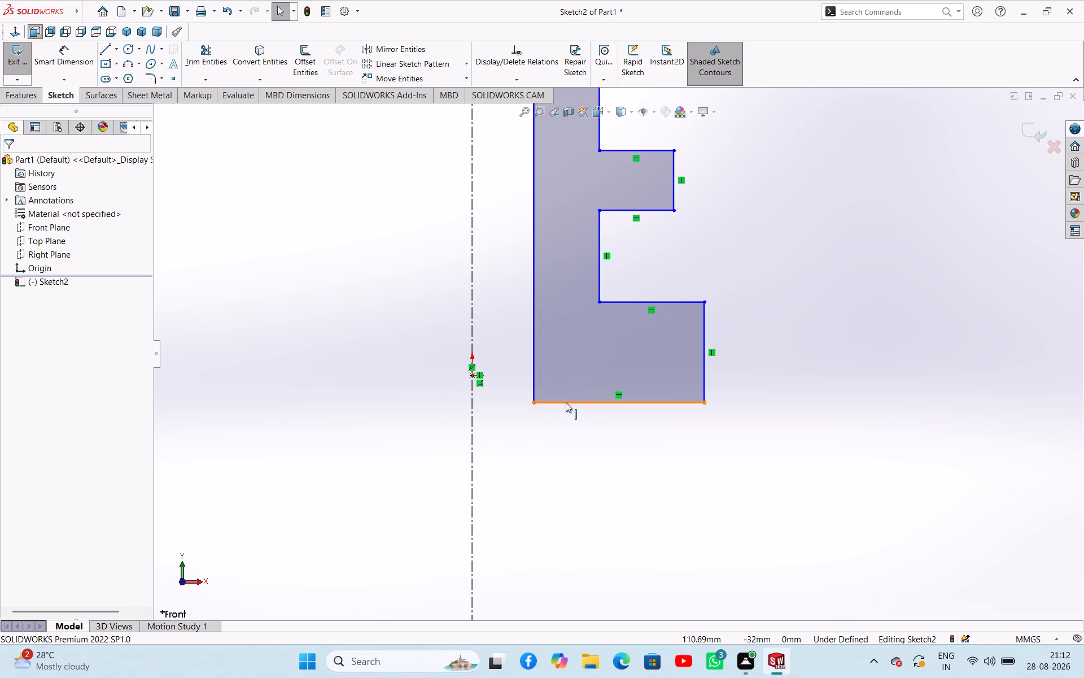
left_click_drag(566, 402, 566, 351)
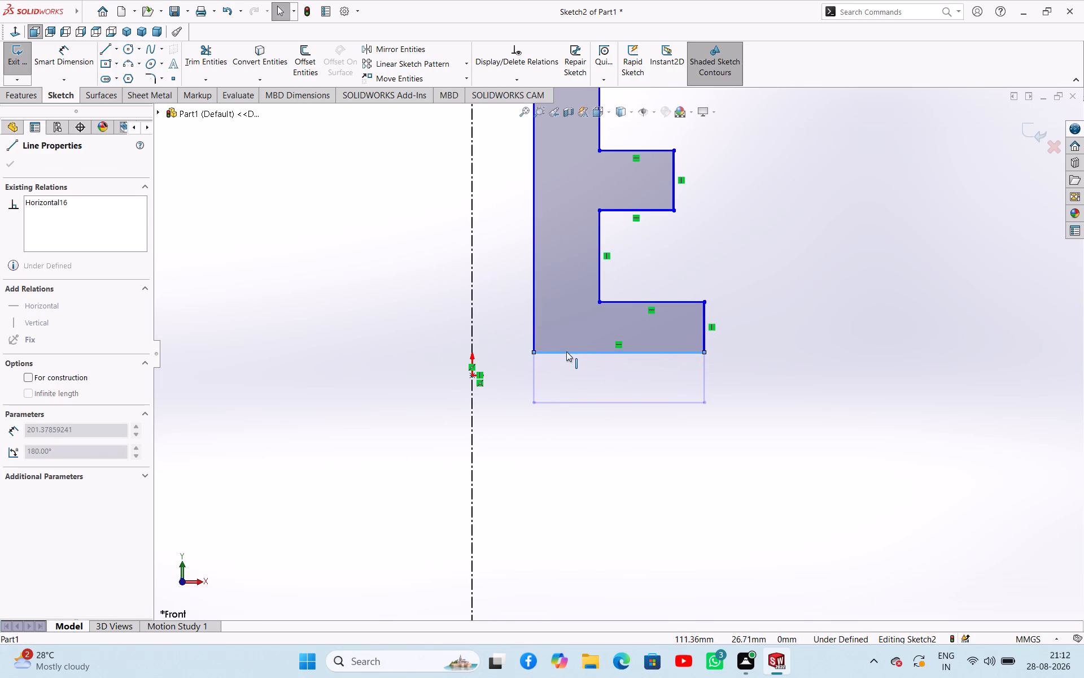
left_click_drag(566, 351, 567, 346)
left_click(565, 449)
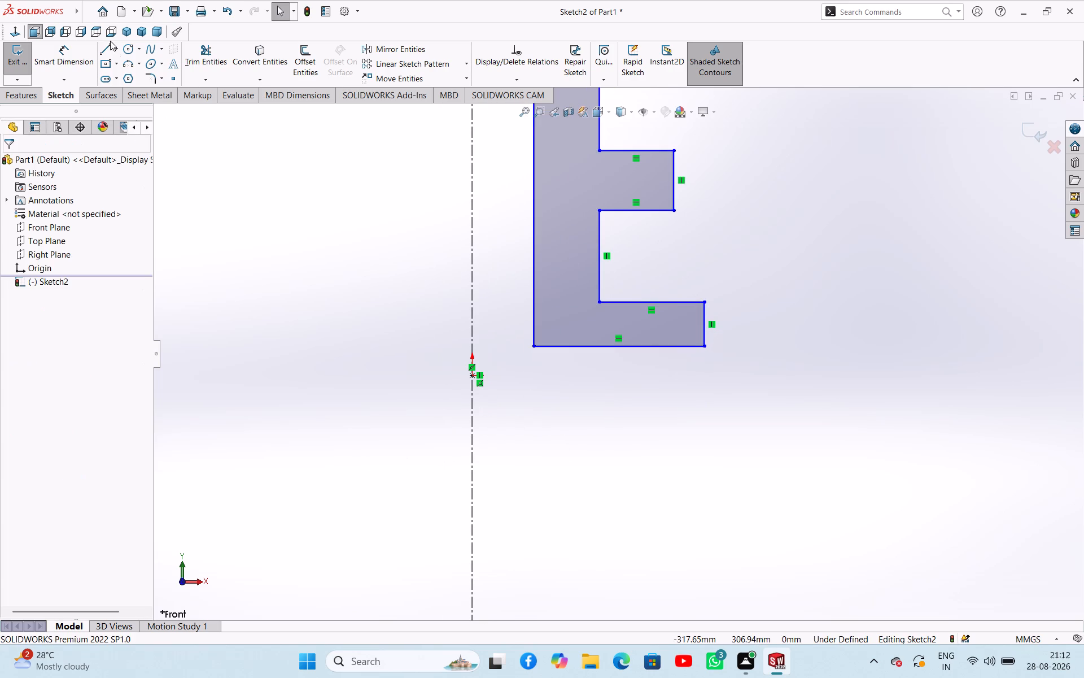
Draw a horizontal centerline about 387 mm long from the origin outward beneath the profile.
left_click(116, 50)
left_click(116, 73)
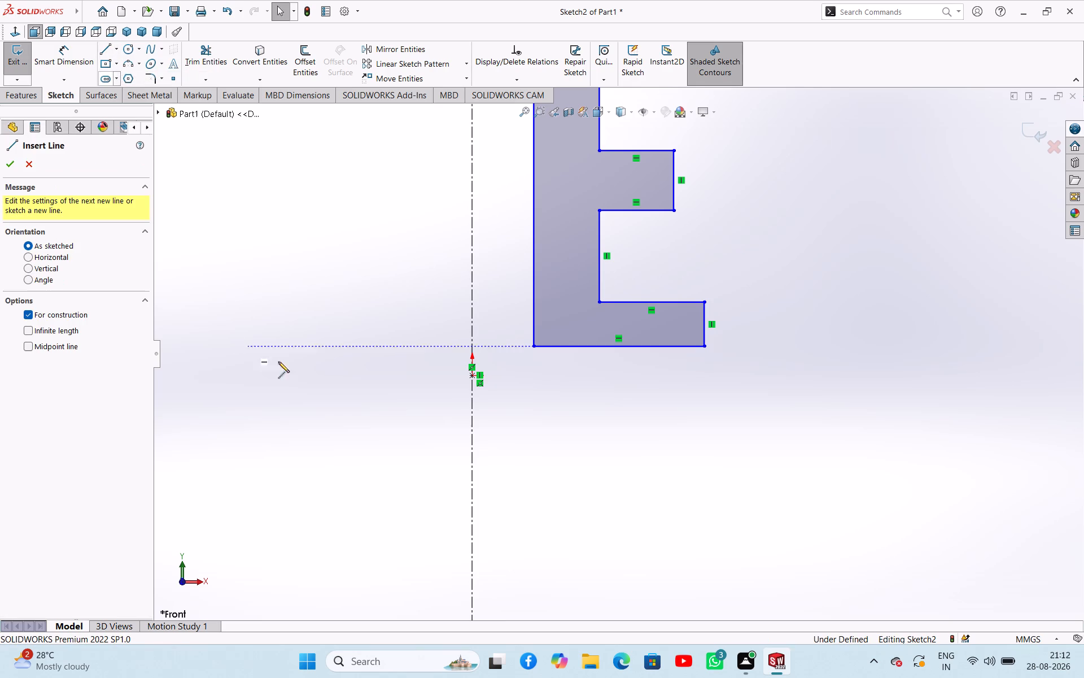
left_click(475, 378)
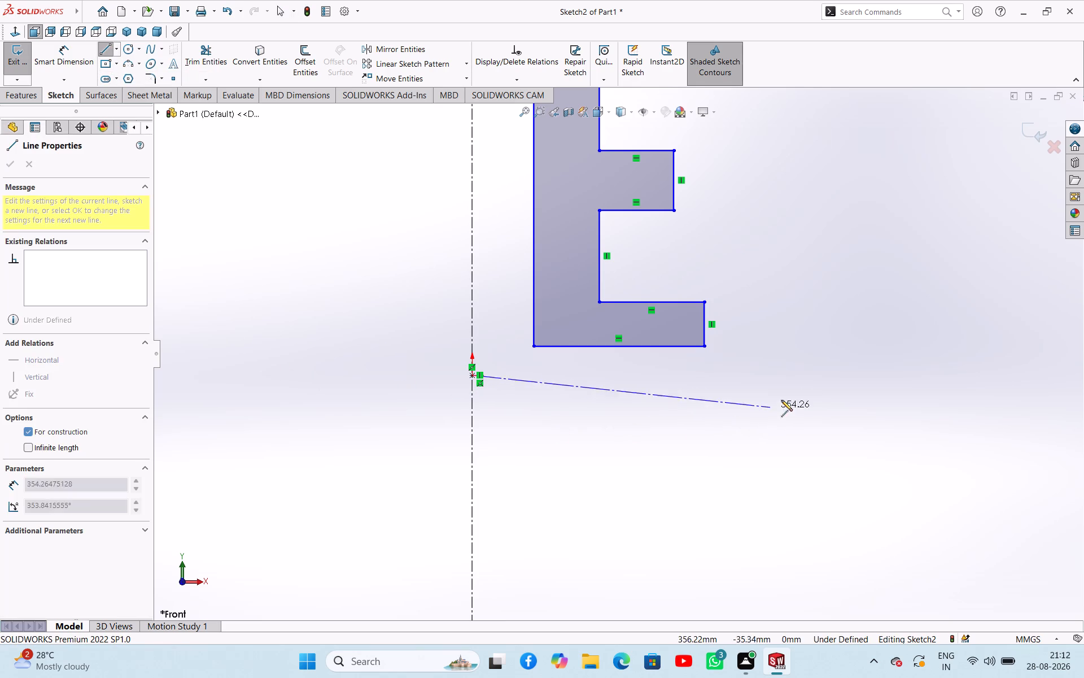
left_click(799, 372)
right_click(679, 414)
left_click(691, 418)
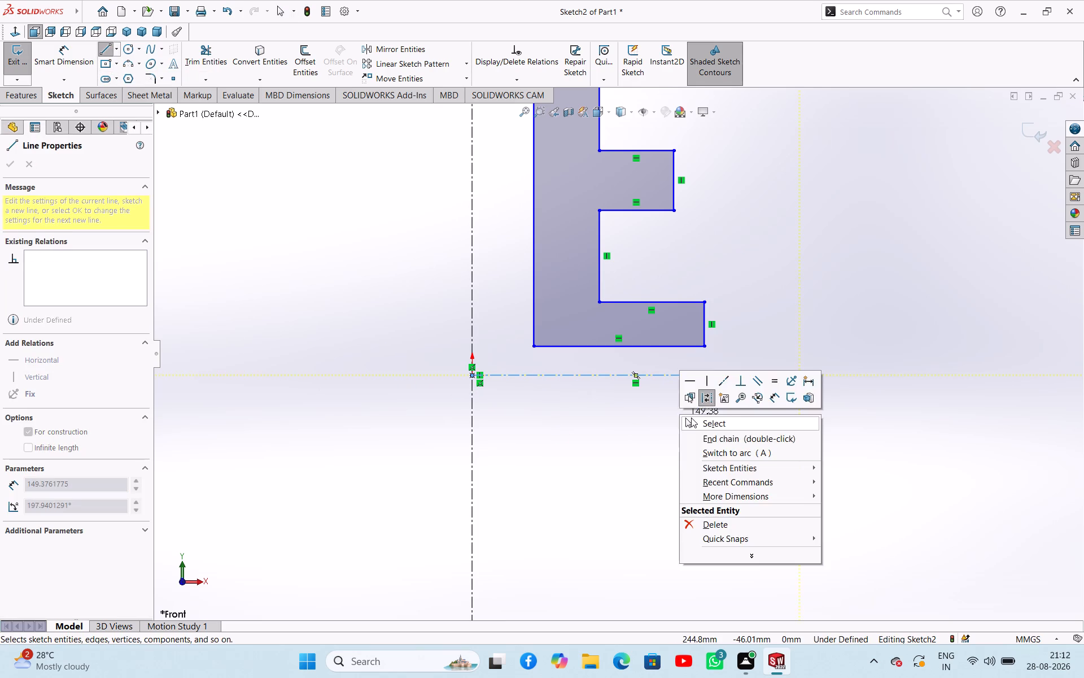
left_click(746, 327)
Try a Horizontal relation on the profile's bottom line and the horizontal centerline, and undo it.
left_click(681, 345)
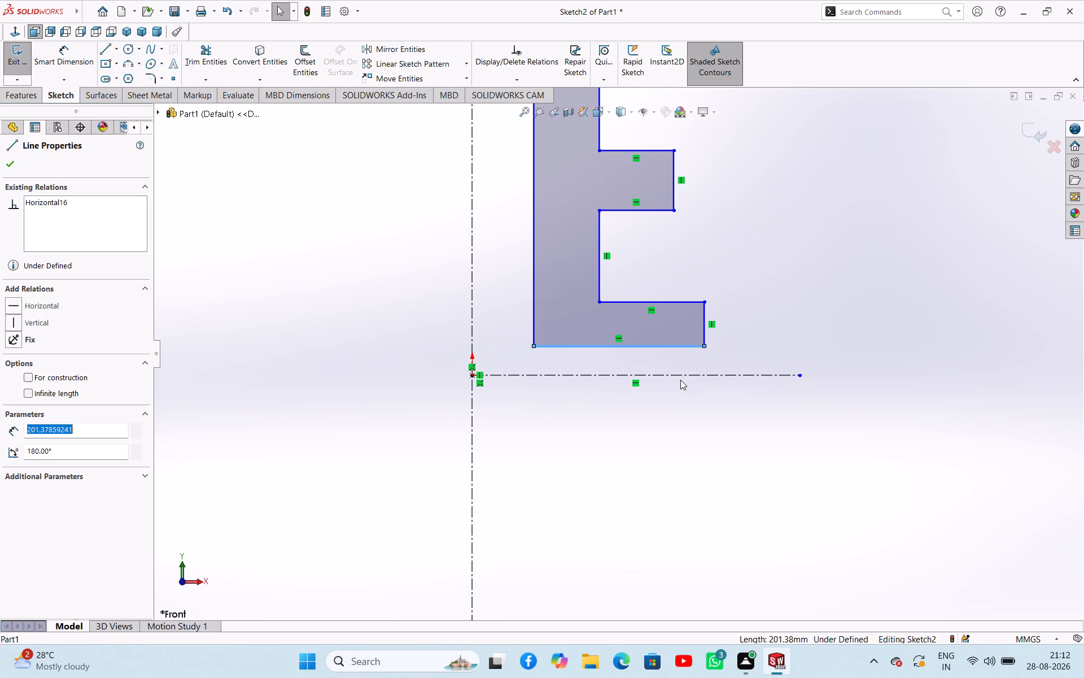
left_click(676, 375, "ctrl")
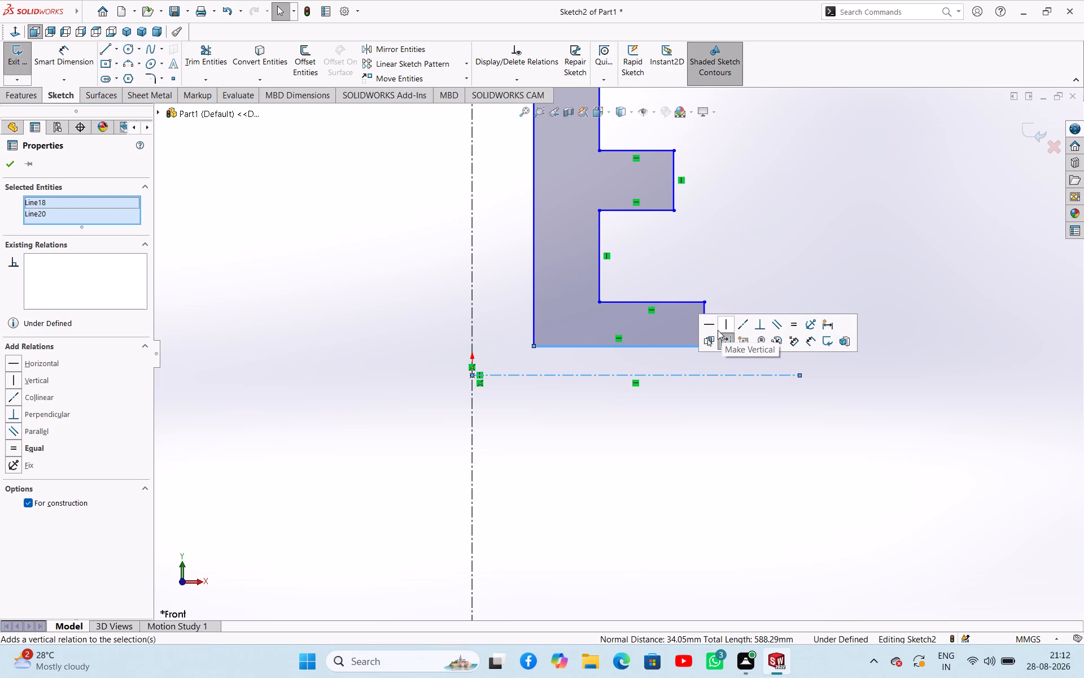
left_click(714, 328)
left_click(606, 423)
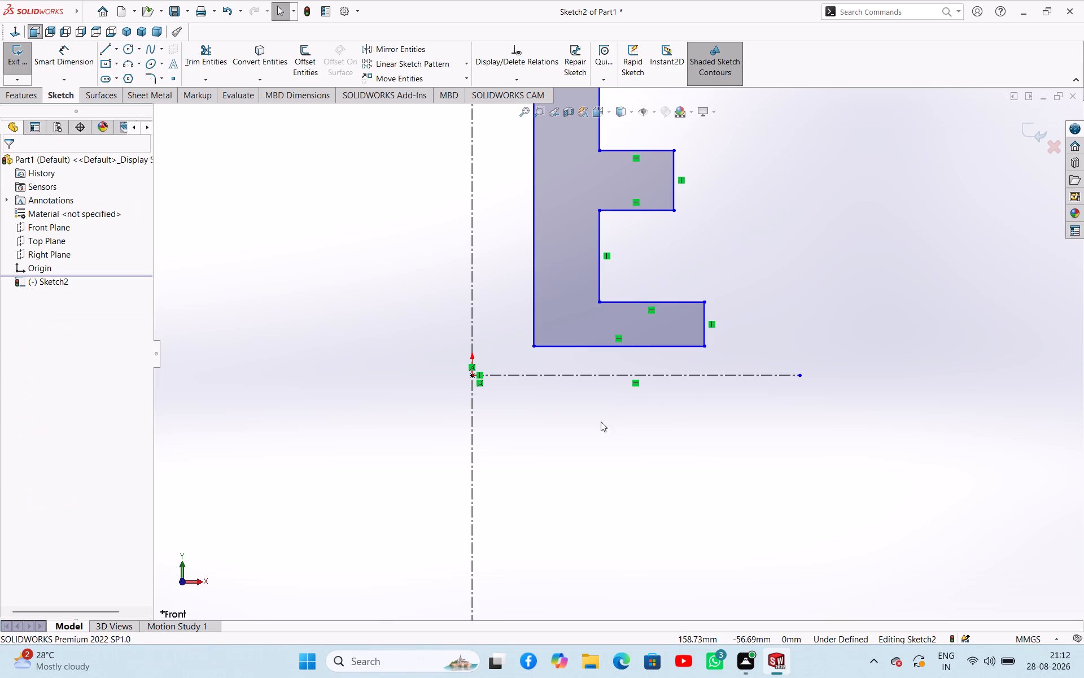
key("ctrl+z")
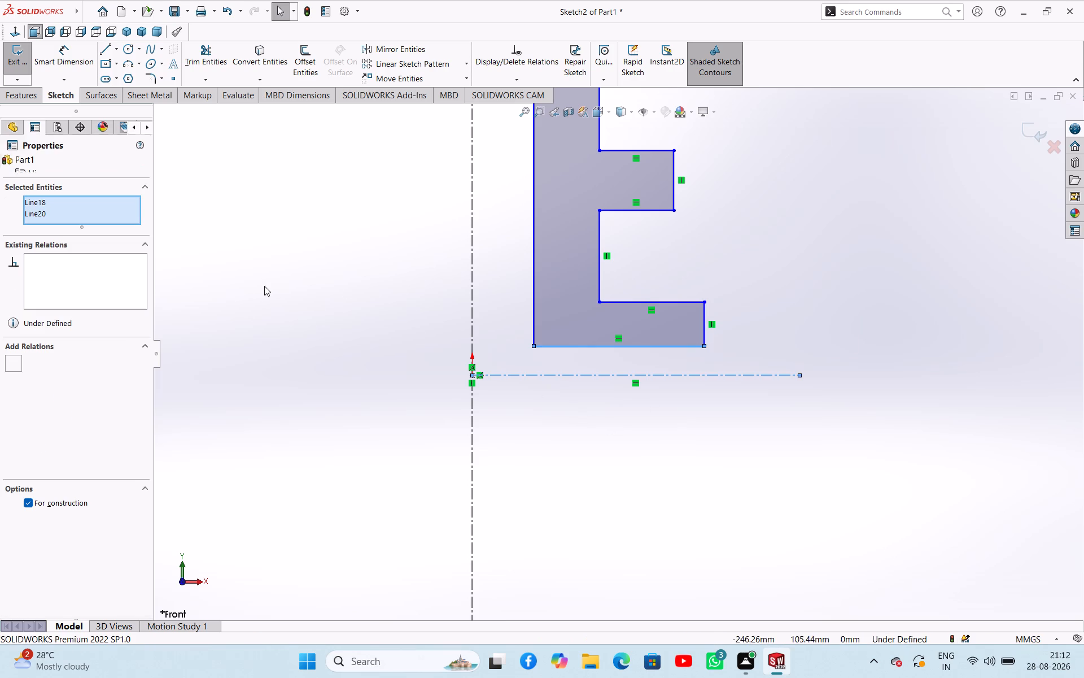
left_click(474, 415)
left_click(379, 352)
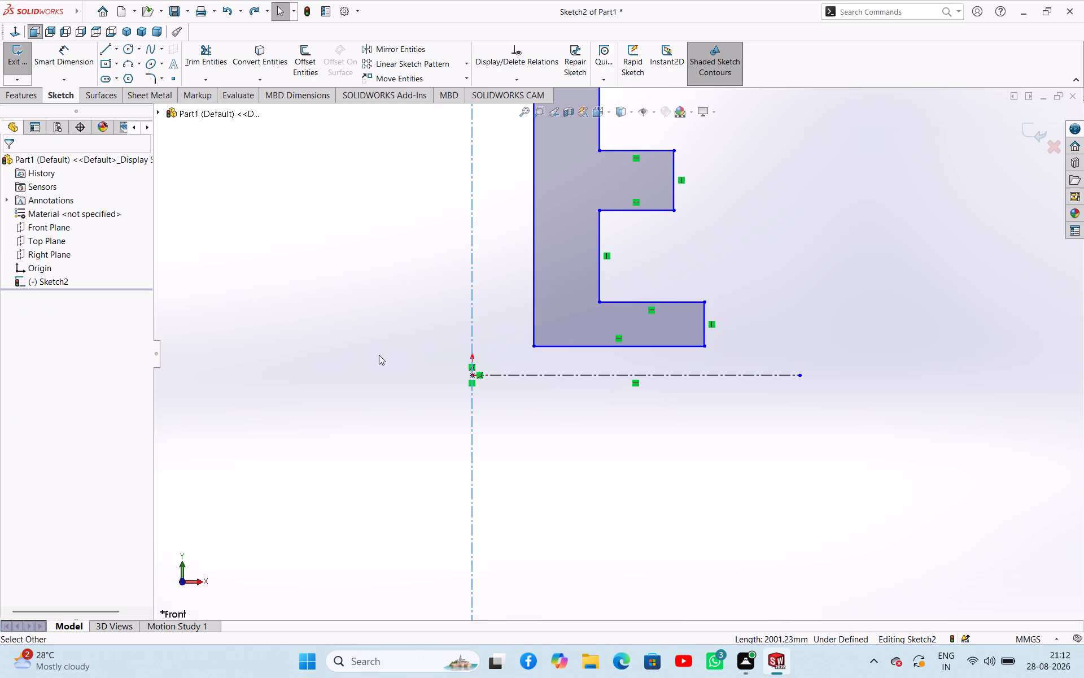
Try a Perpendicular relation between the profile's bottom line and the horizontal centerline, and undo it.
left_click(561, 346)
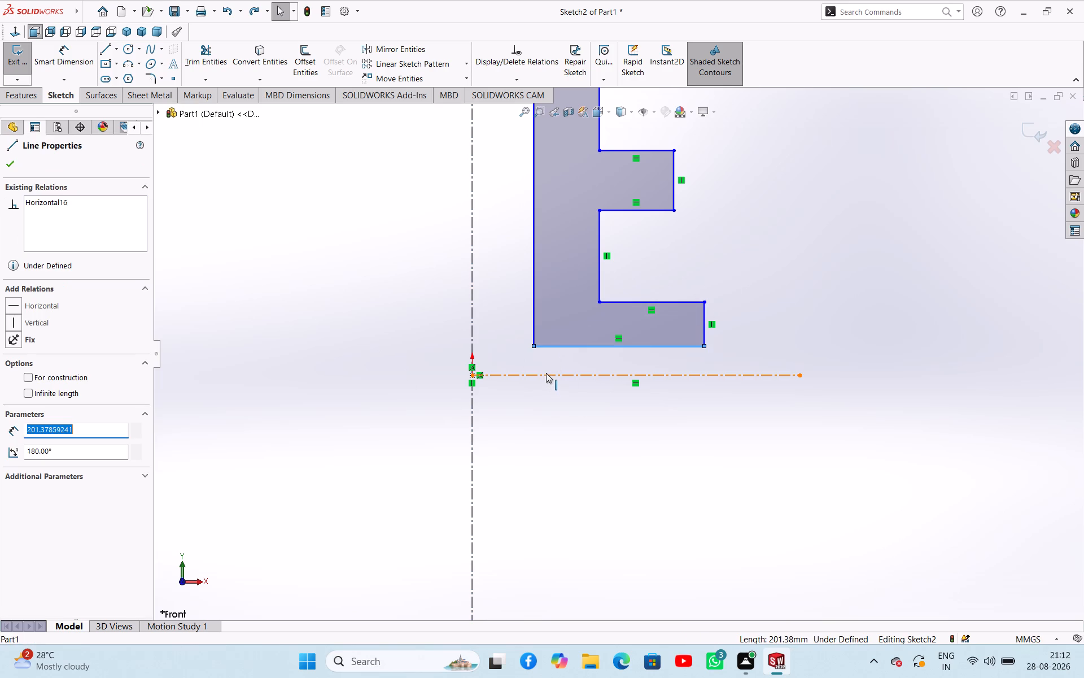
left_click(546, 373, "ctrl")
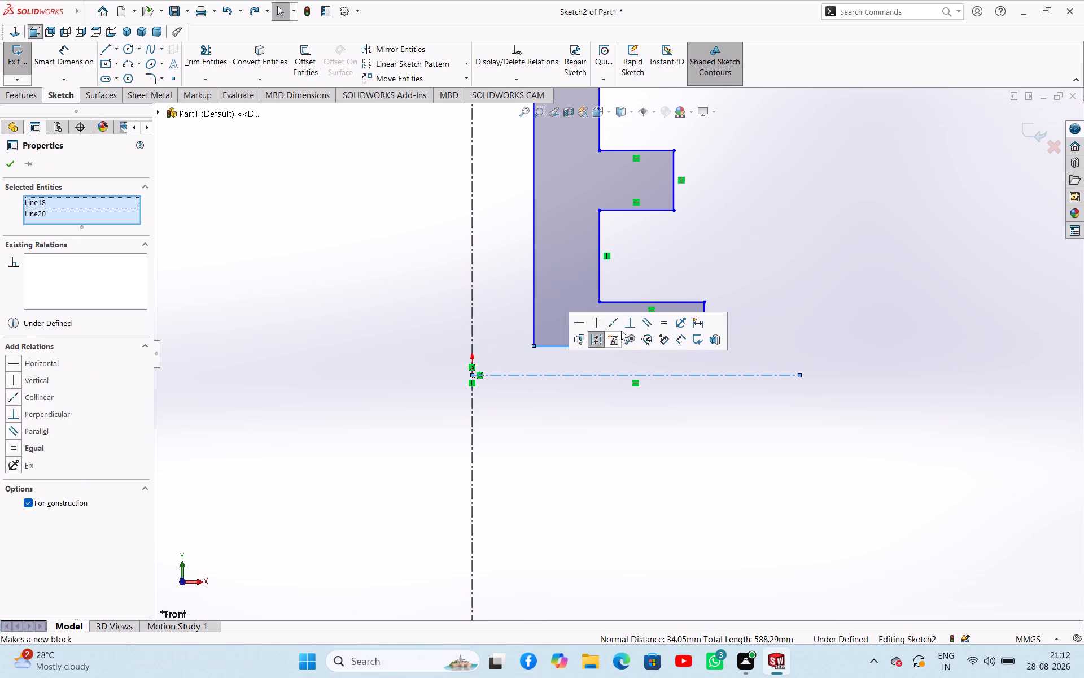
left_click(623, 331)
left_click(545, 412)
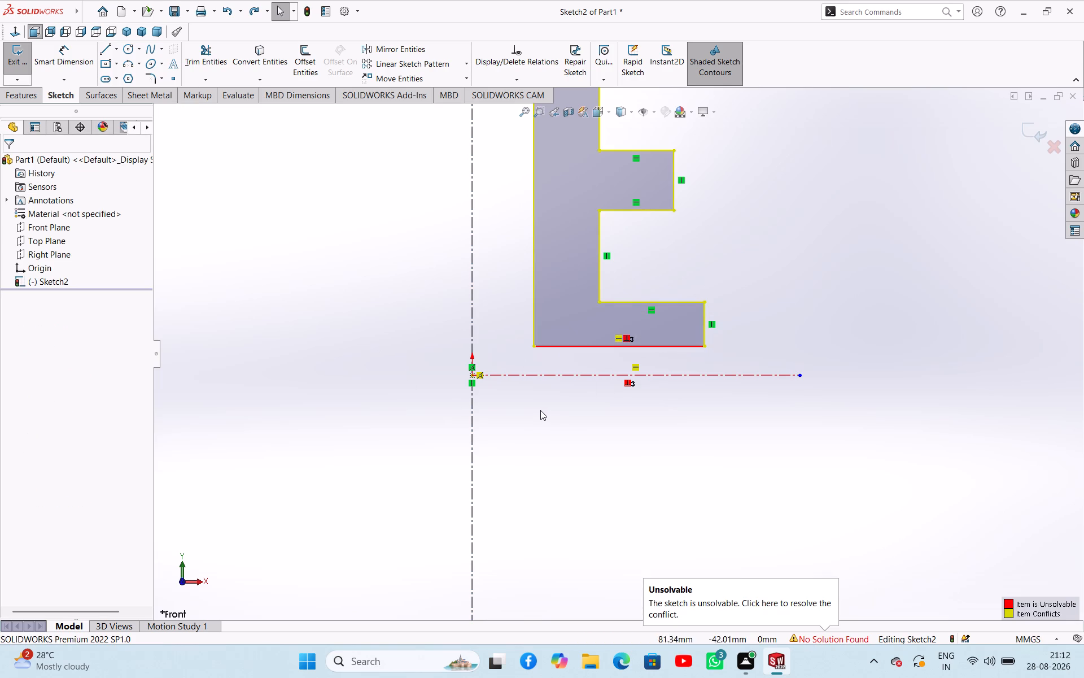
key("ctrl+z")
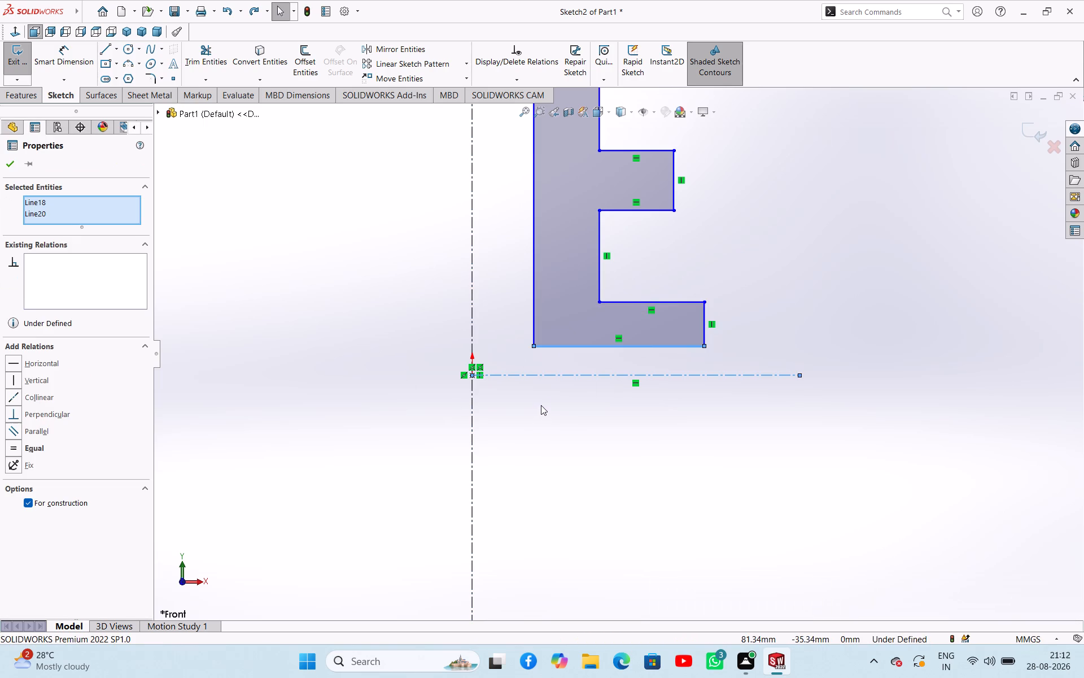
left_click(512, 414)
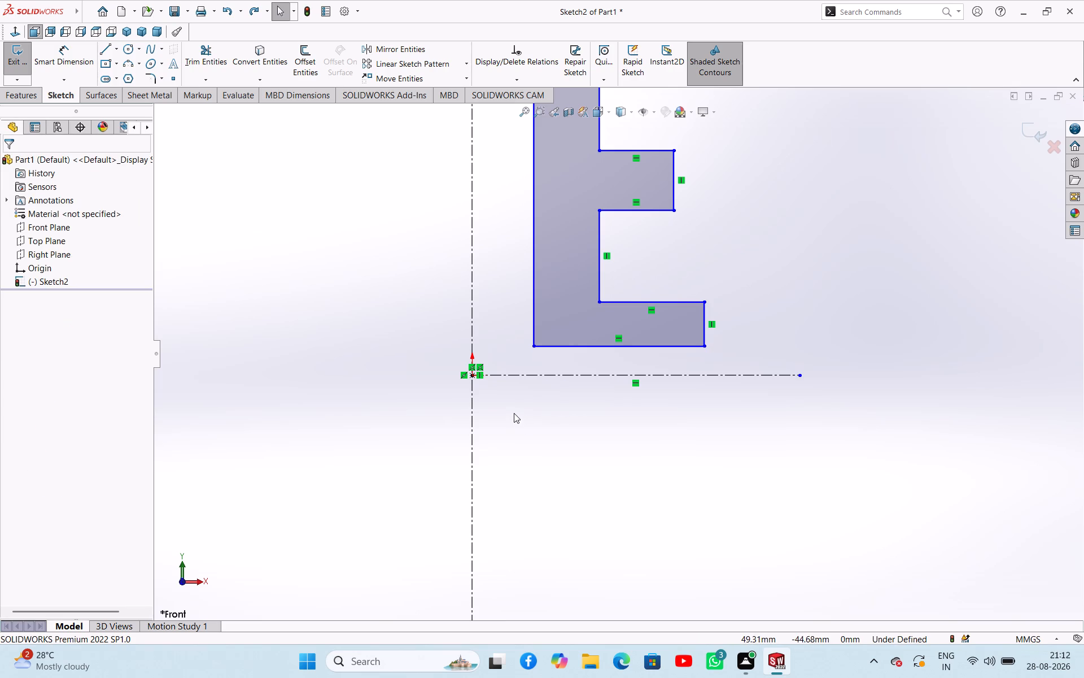
Delete the profile's bottom horizontal line.
left_click(570, 349)
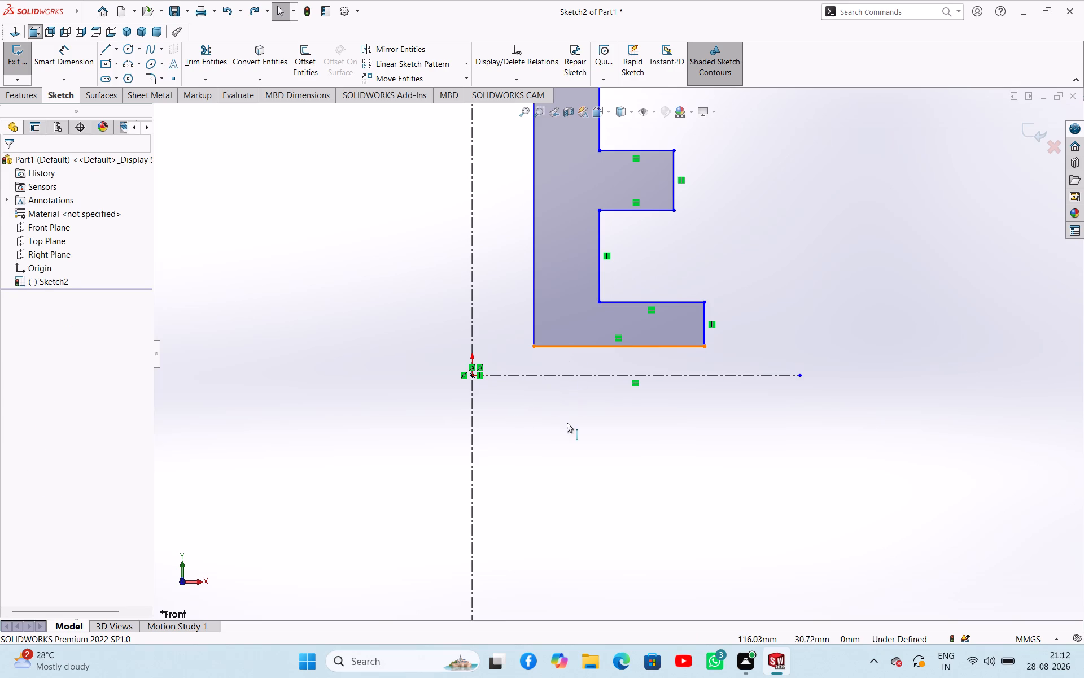
key("Delete")
Delete the profile's inner vertical line next to the vertical centerline.
left_click(535, 324)
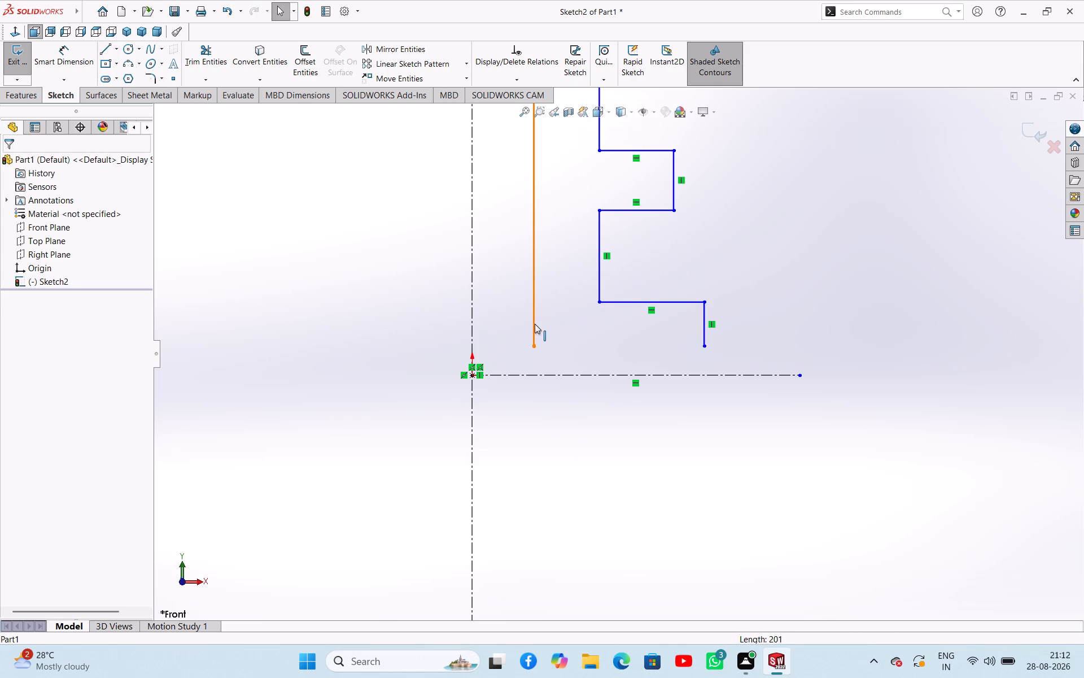
key("Delete")
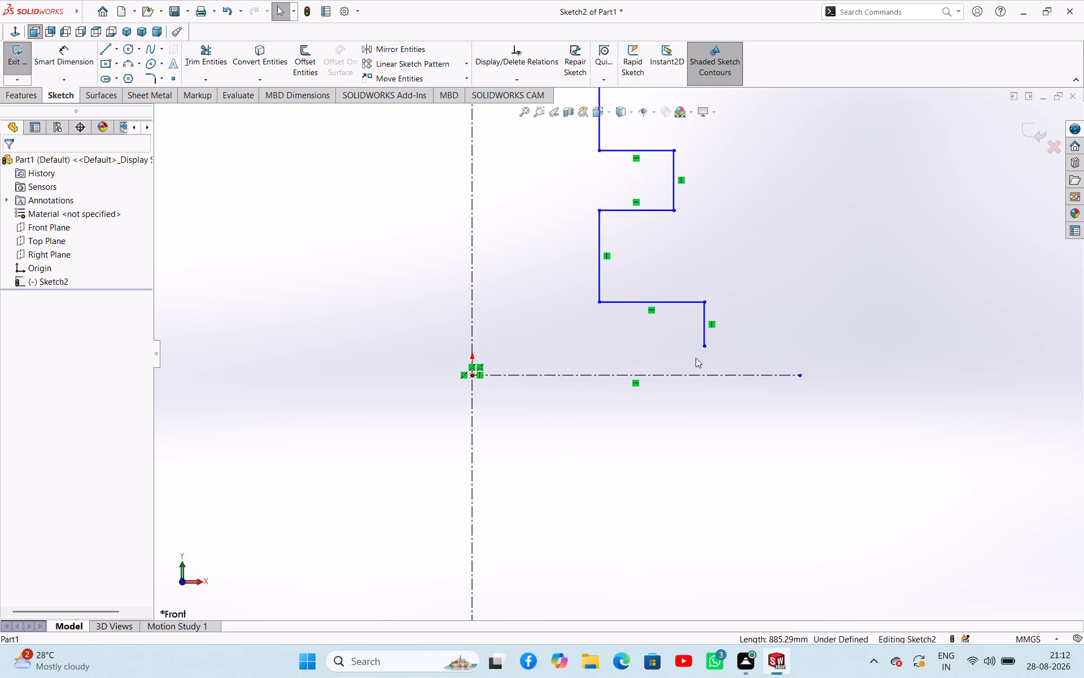
Make the lower endpoint of the base step's outer vertical line coincident with the horizontal centerline.
left_click(703, 346, "ctrl")
left_click(704, 375, "ctrl")
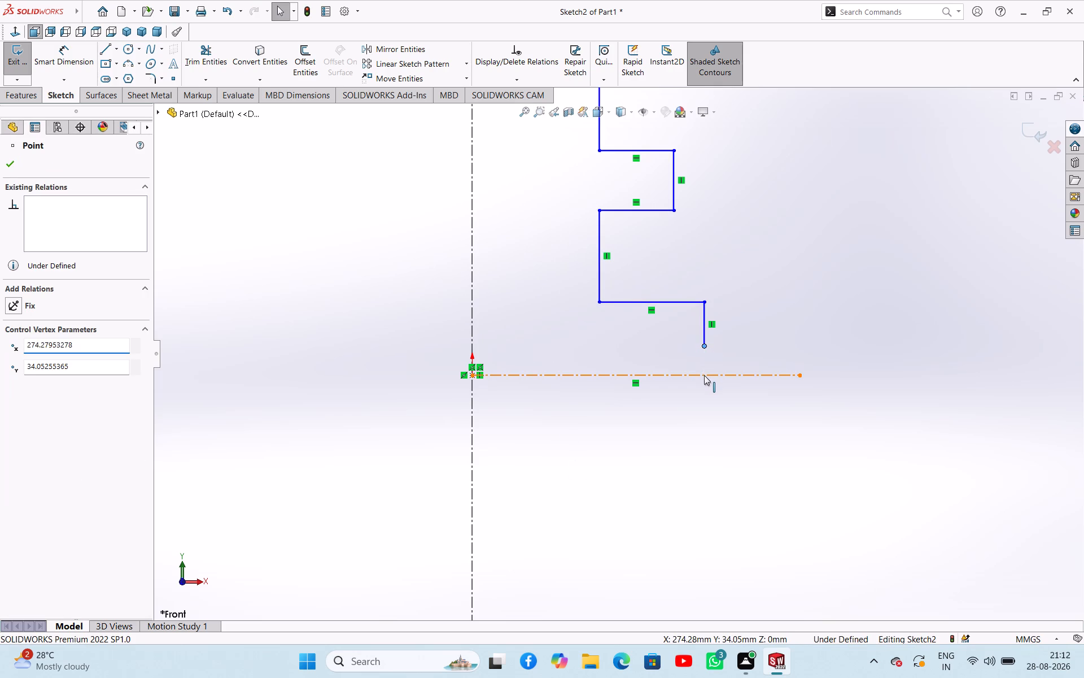
left_click(749, 329)
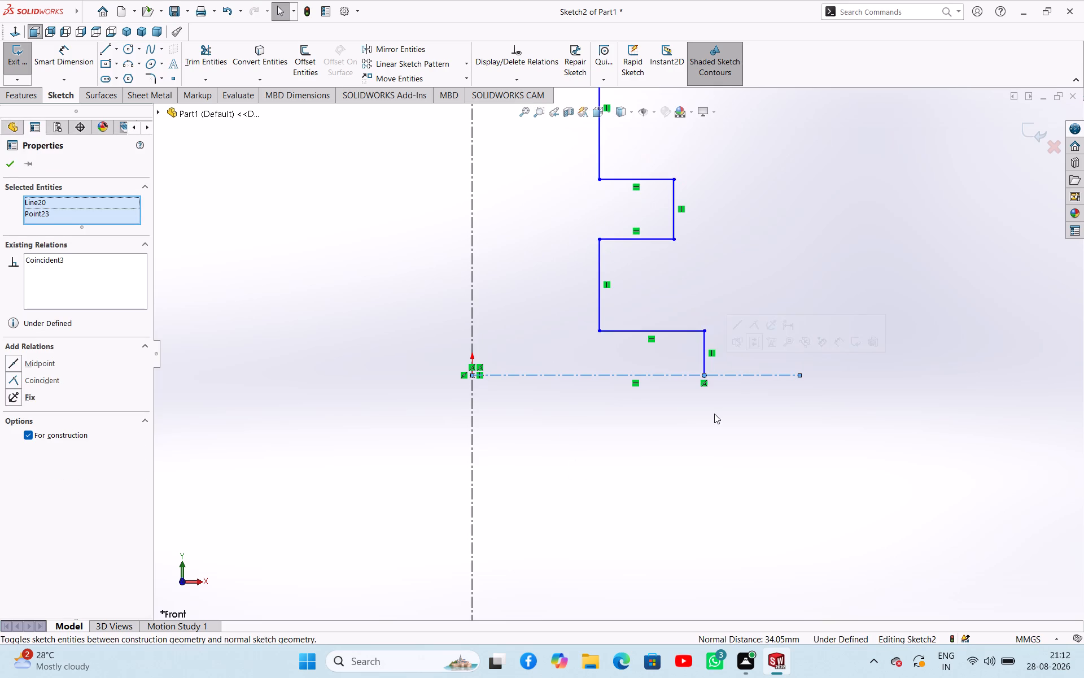
left_click(714, 414)
Close the profile with a bottom line about 200 mm long on the horizontal centerline and an inner vertical line about 885 mm high.
scroll(701, 405, "up", 4)
scroll(687, 400, "down", 3)
right_click_drag(677, 427, 642, 405)
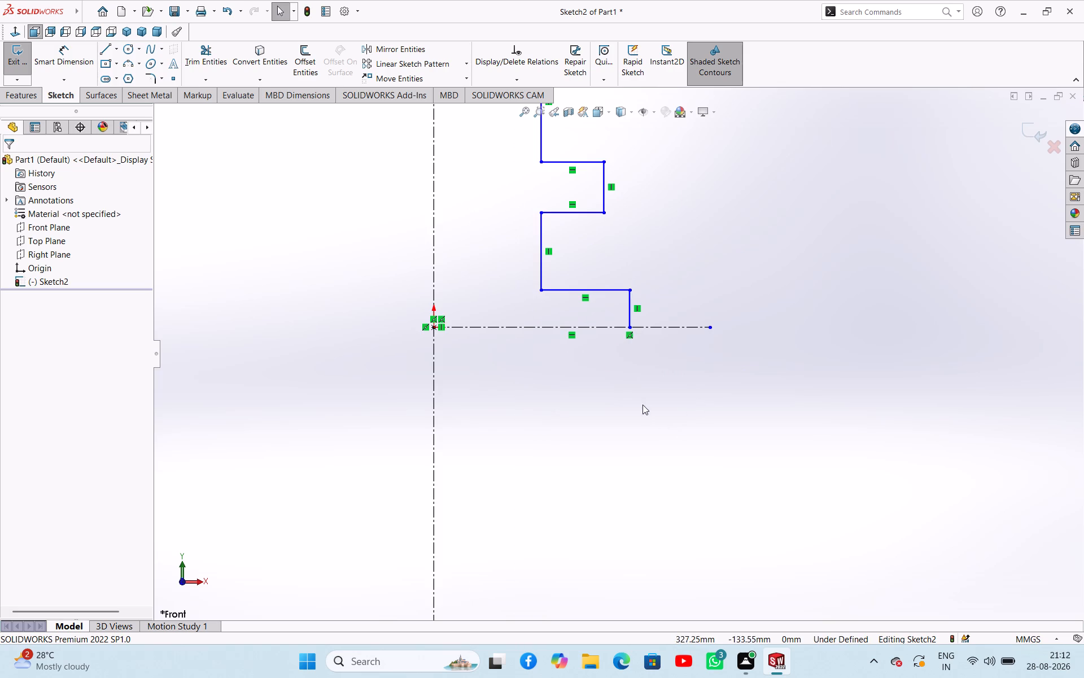
right_click_drag(642, 405, 642, 384)
right_click_drag(690, 416, 590, 428)
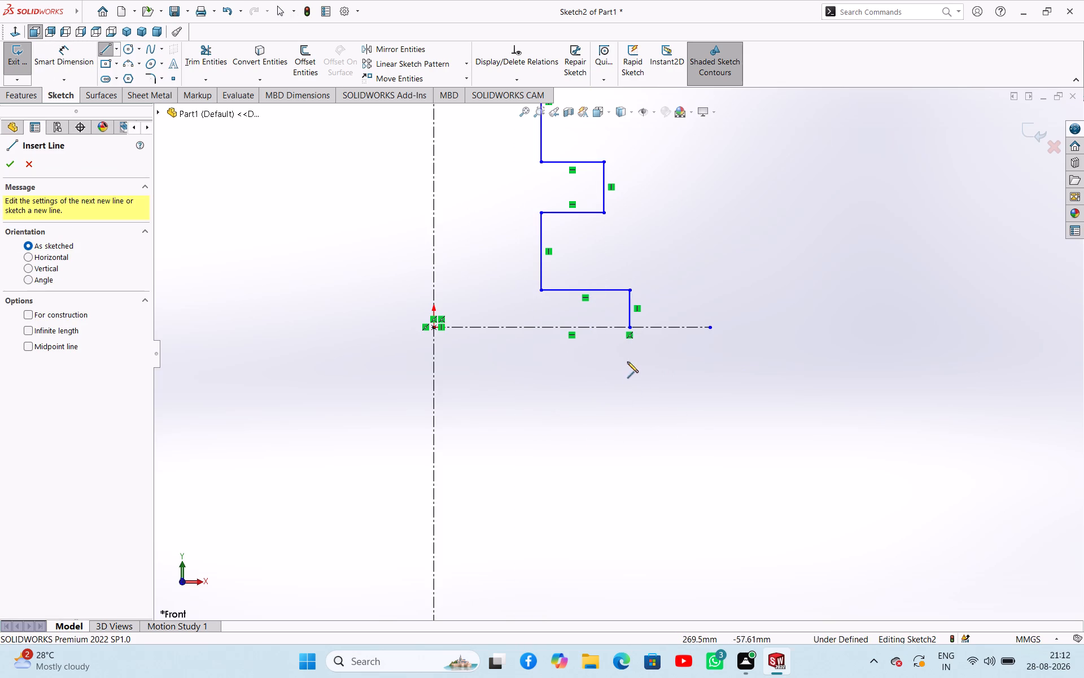
left_click(630, 328)
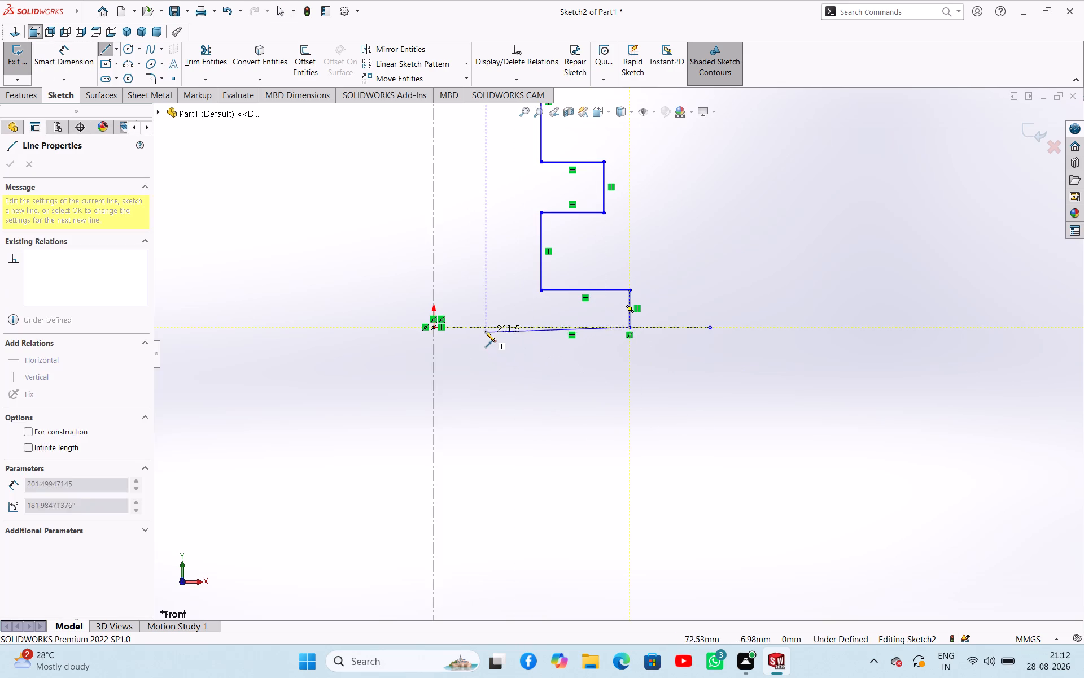
left_click(483, 327)
scroll(481, 218, "up", 2)
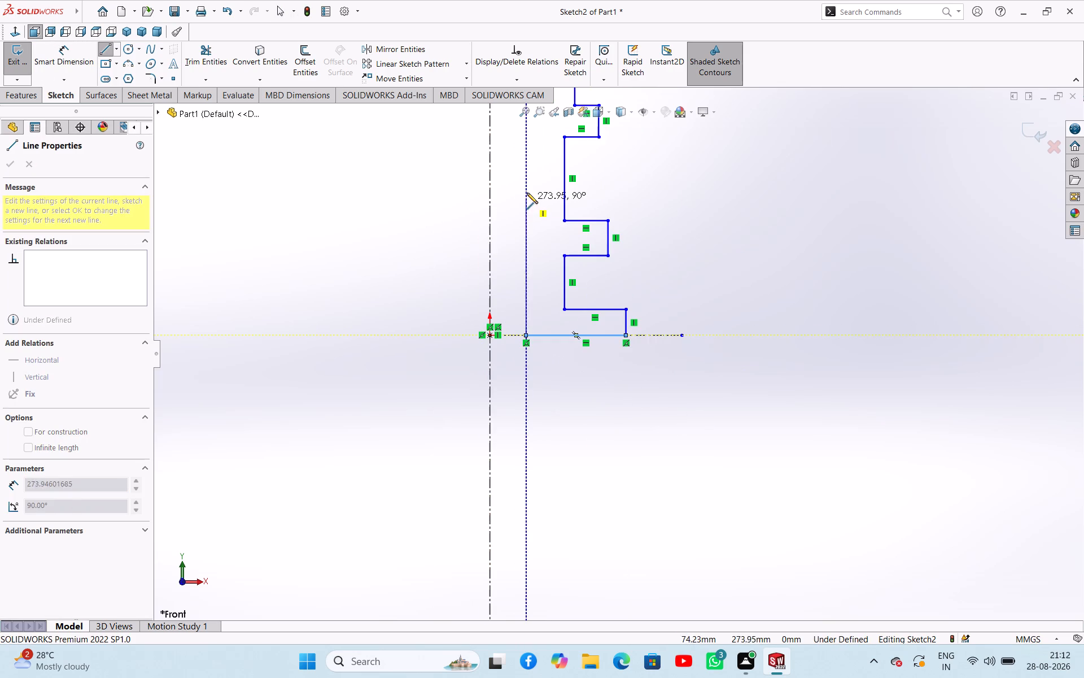
scroll(527, 193, "up", 3)
scroll(563, 154, "up", 2)
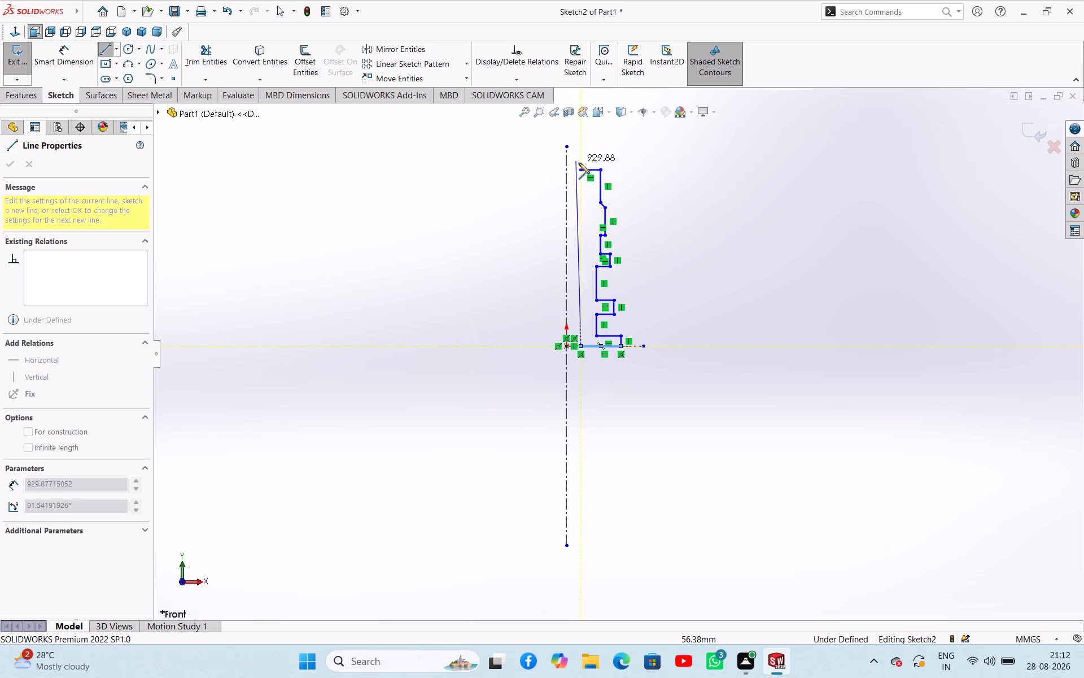
left_click(584, 170)
right_click(471, 200)
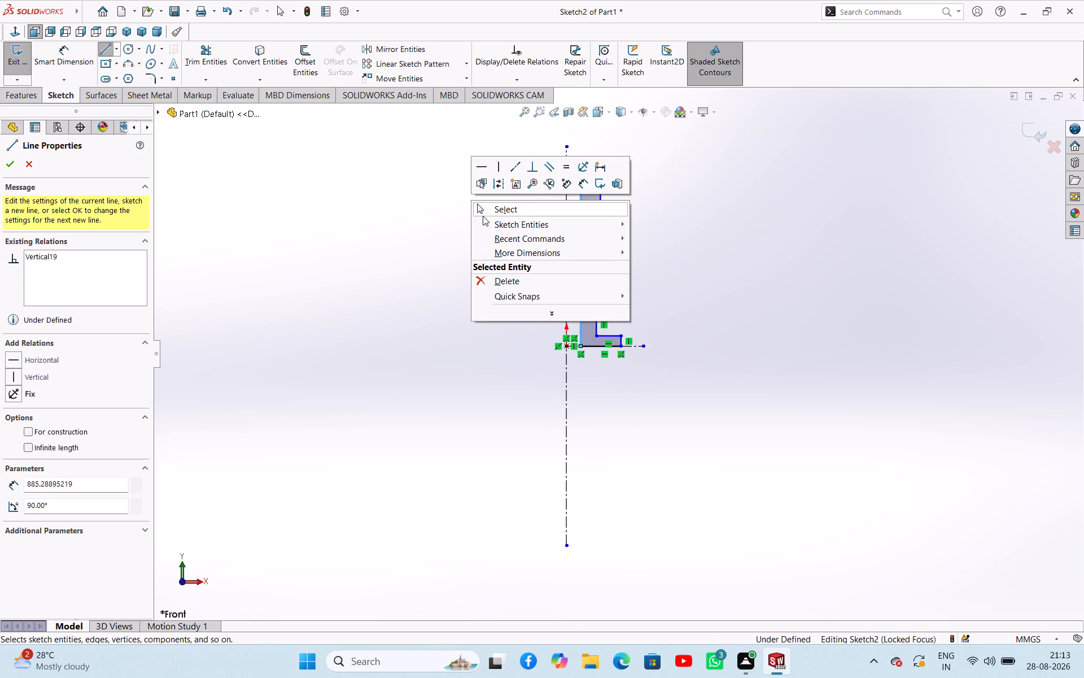
left_click(483, 216)
Delete the horizontal centerline that runs outward from the origin beneath the profile.
scroll(578, 333, "down", 8)
left_click(578, 380)
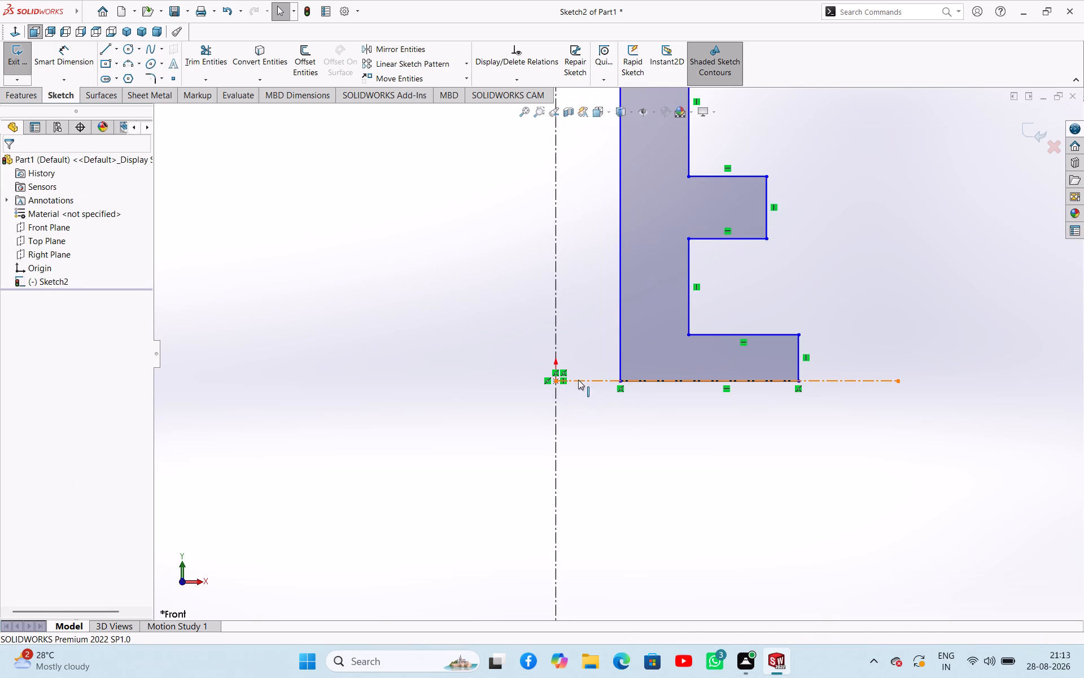
key("Delete")
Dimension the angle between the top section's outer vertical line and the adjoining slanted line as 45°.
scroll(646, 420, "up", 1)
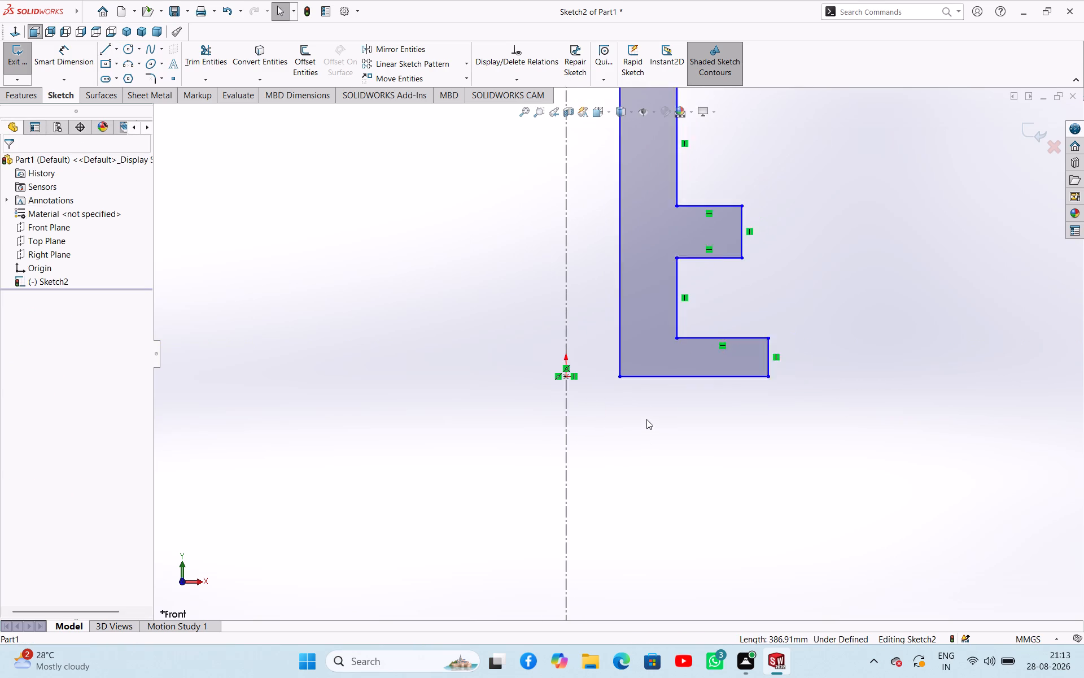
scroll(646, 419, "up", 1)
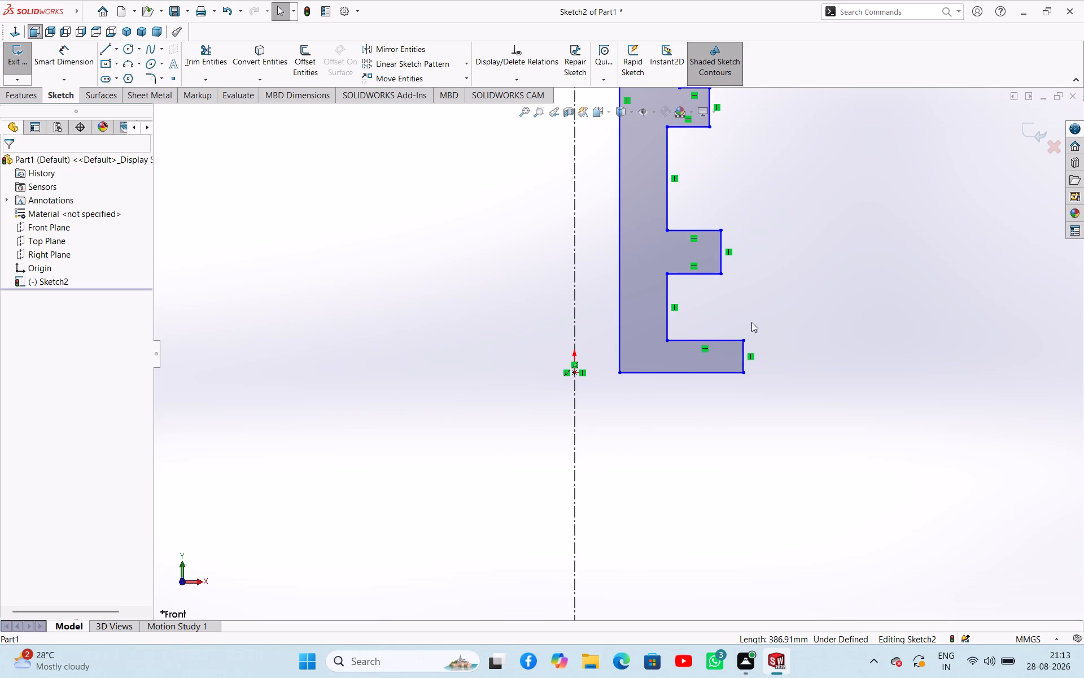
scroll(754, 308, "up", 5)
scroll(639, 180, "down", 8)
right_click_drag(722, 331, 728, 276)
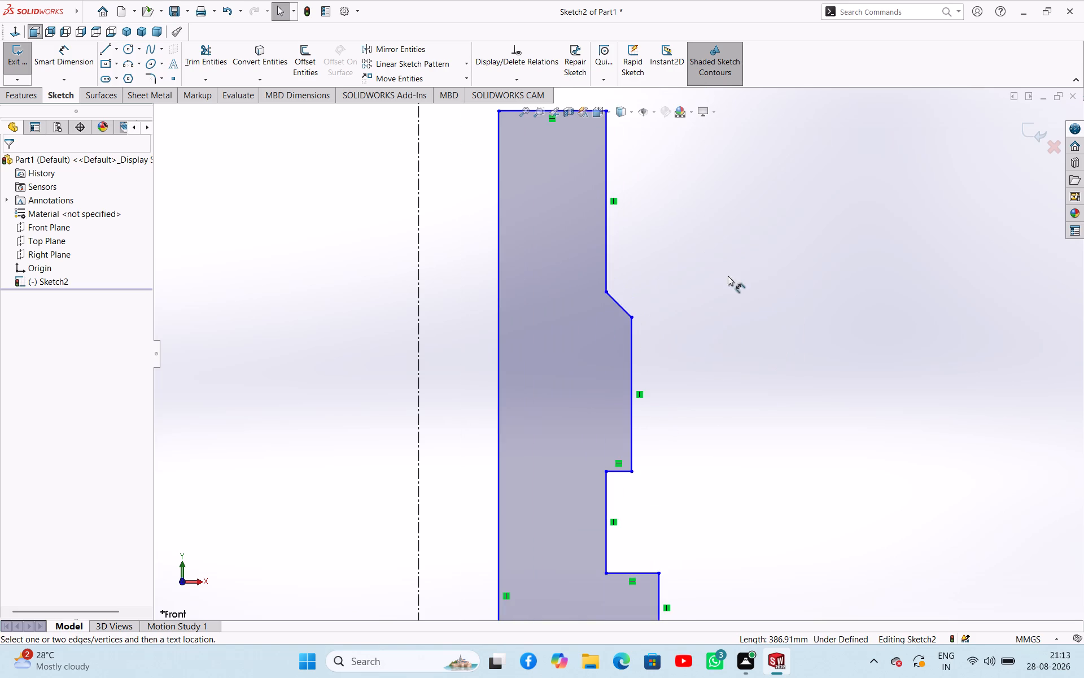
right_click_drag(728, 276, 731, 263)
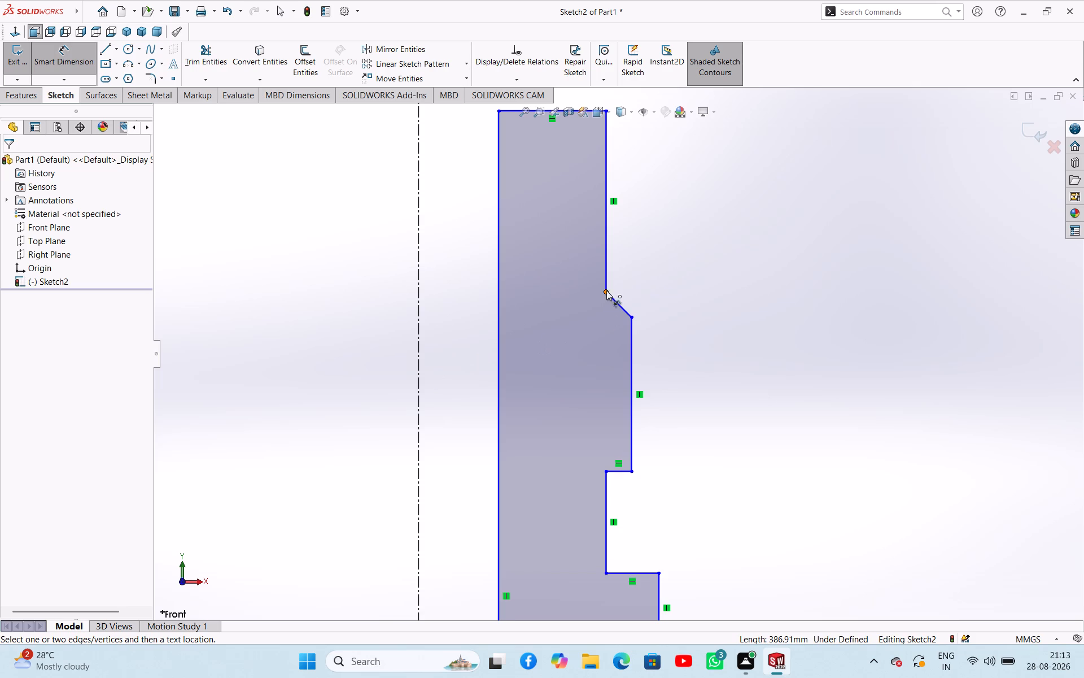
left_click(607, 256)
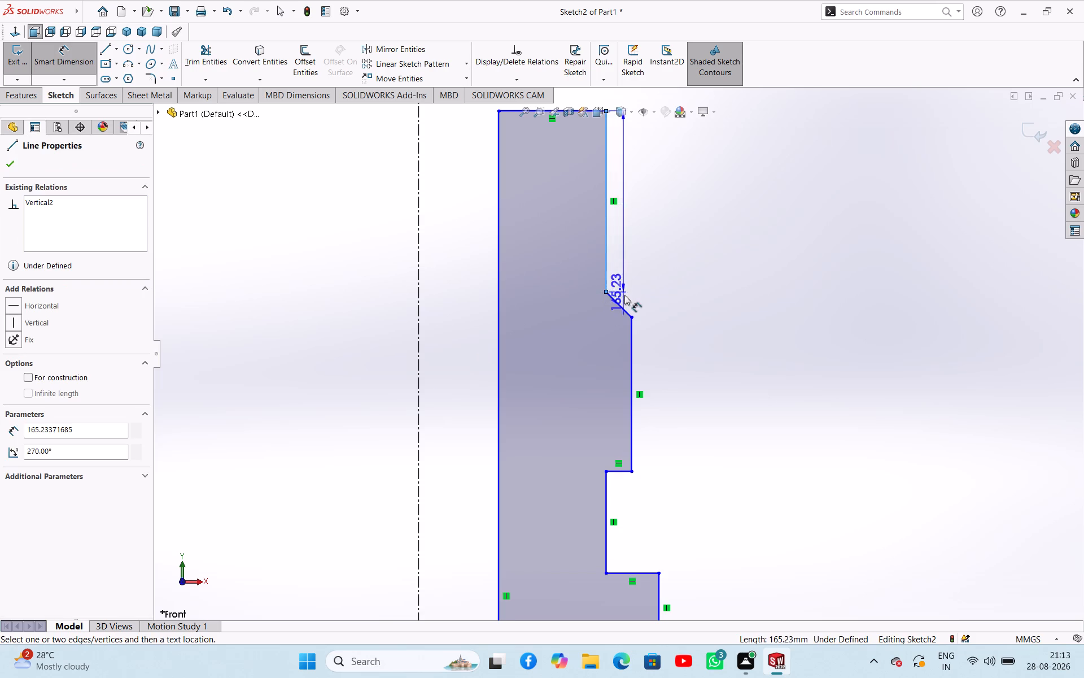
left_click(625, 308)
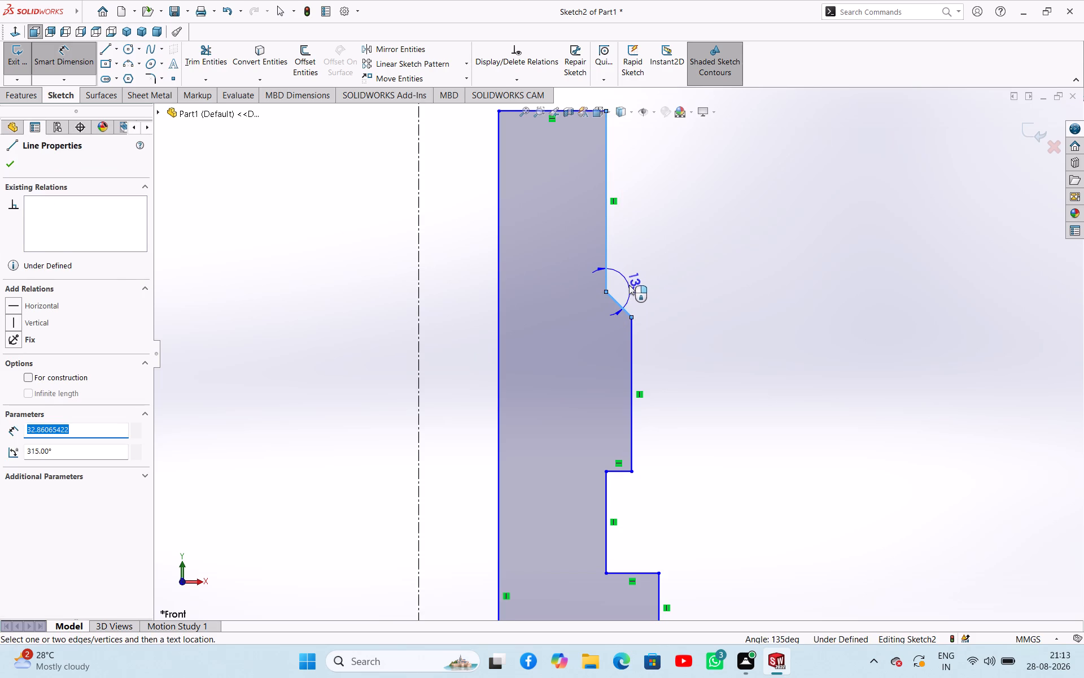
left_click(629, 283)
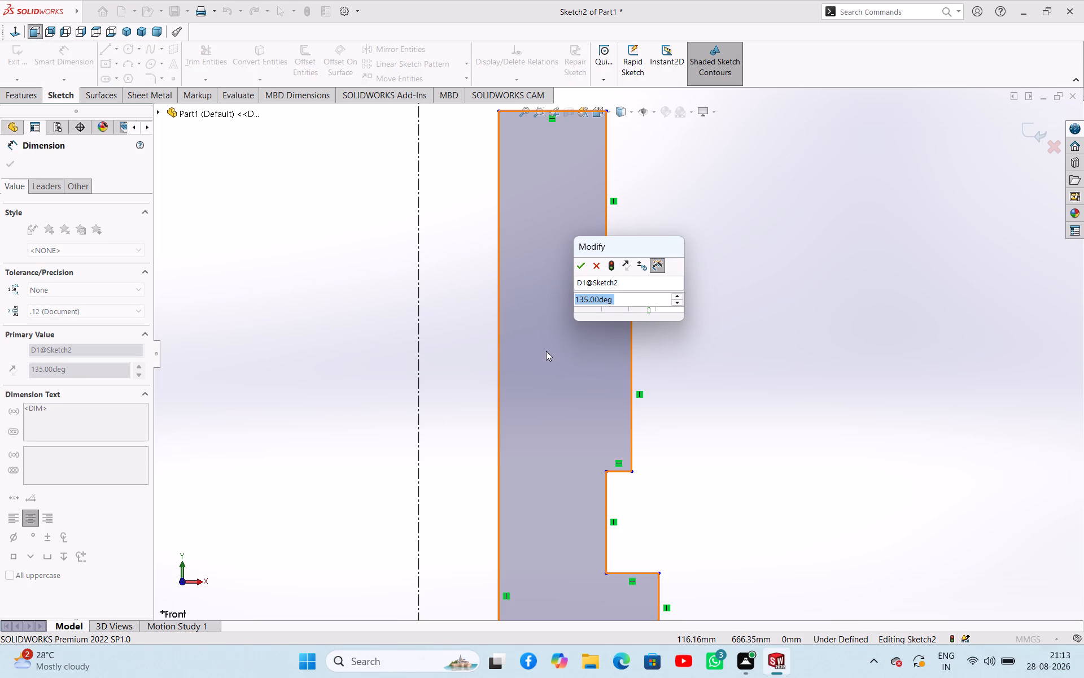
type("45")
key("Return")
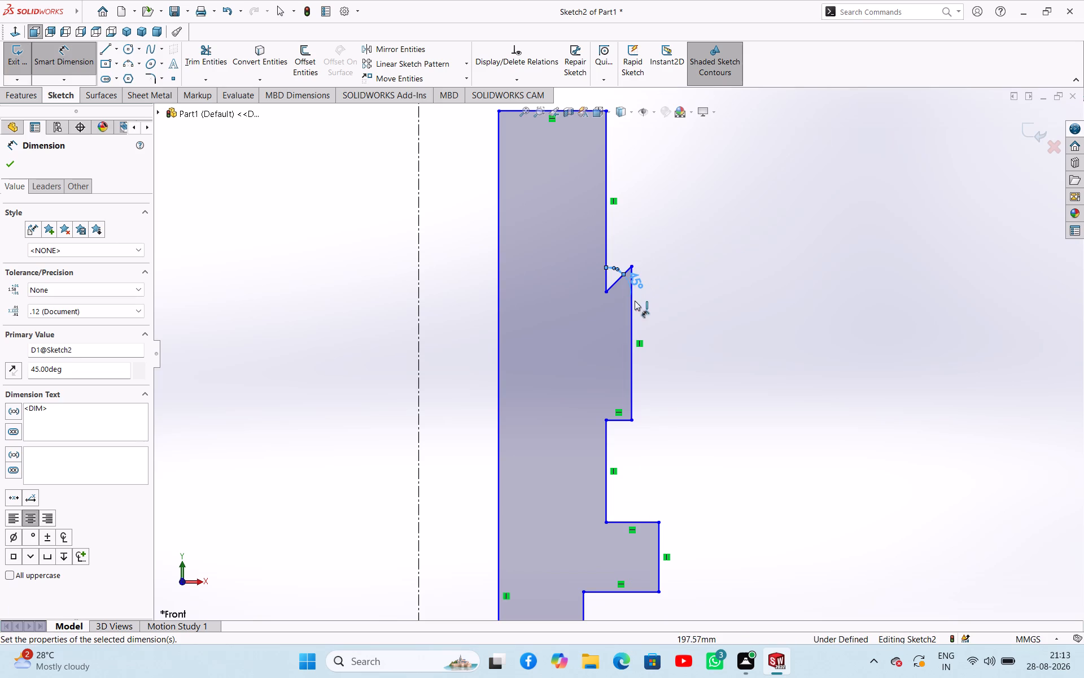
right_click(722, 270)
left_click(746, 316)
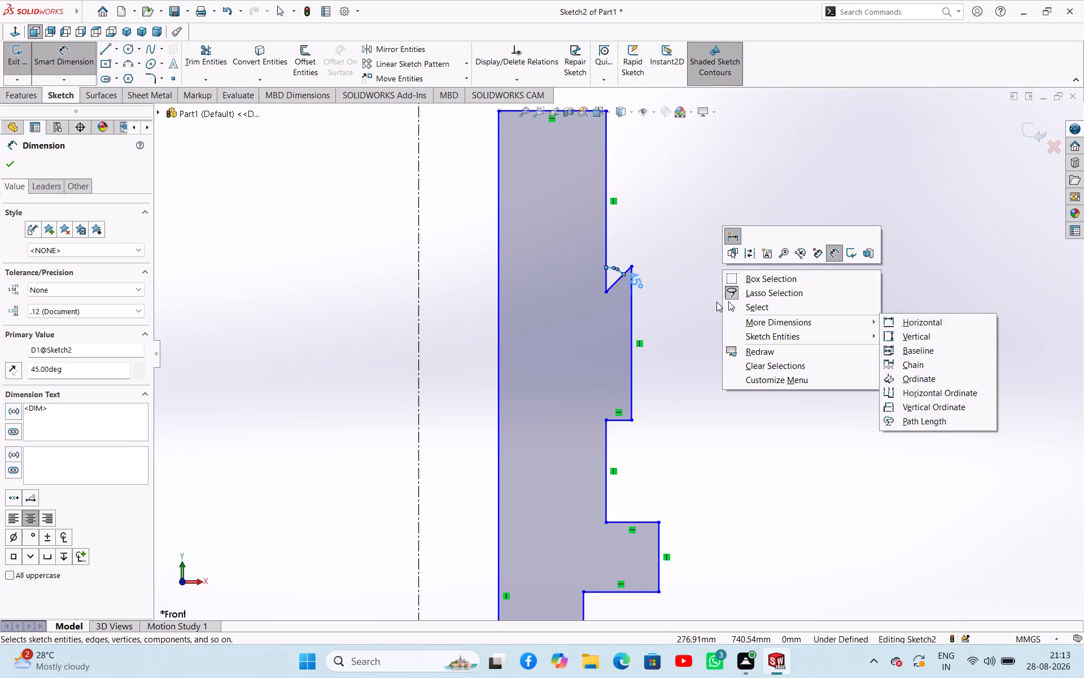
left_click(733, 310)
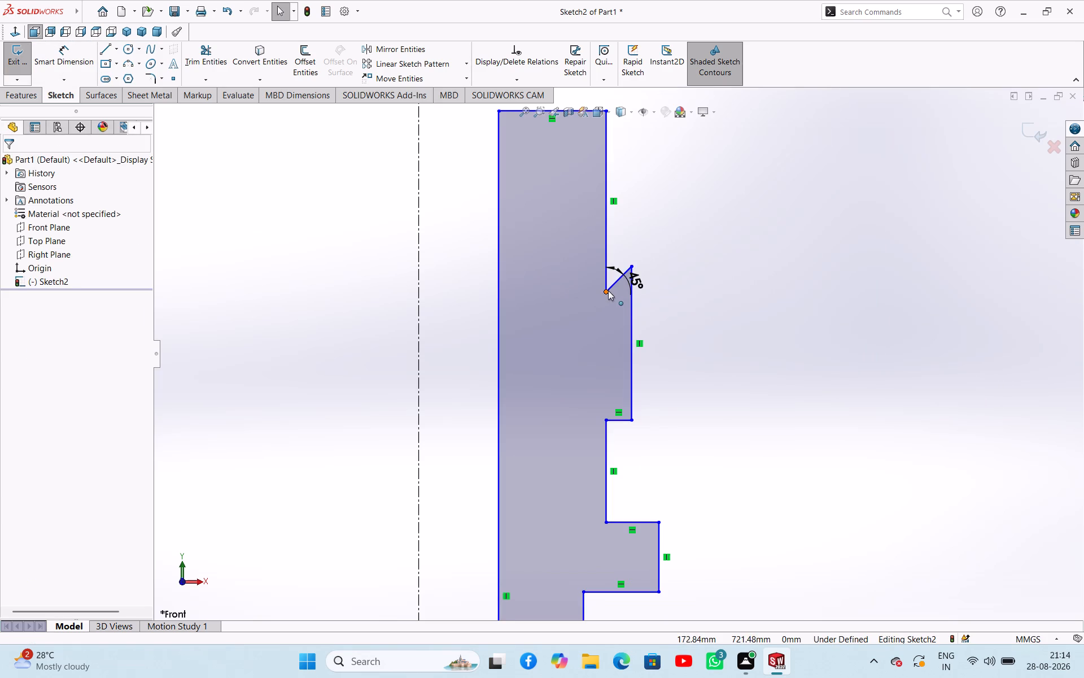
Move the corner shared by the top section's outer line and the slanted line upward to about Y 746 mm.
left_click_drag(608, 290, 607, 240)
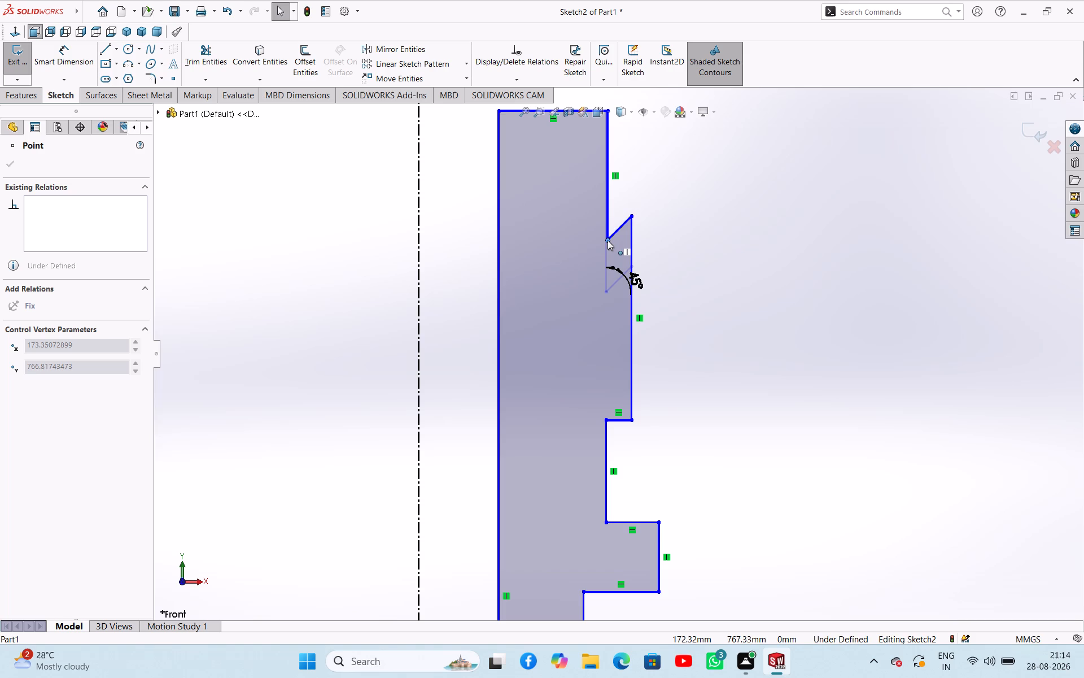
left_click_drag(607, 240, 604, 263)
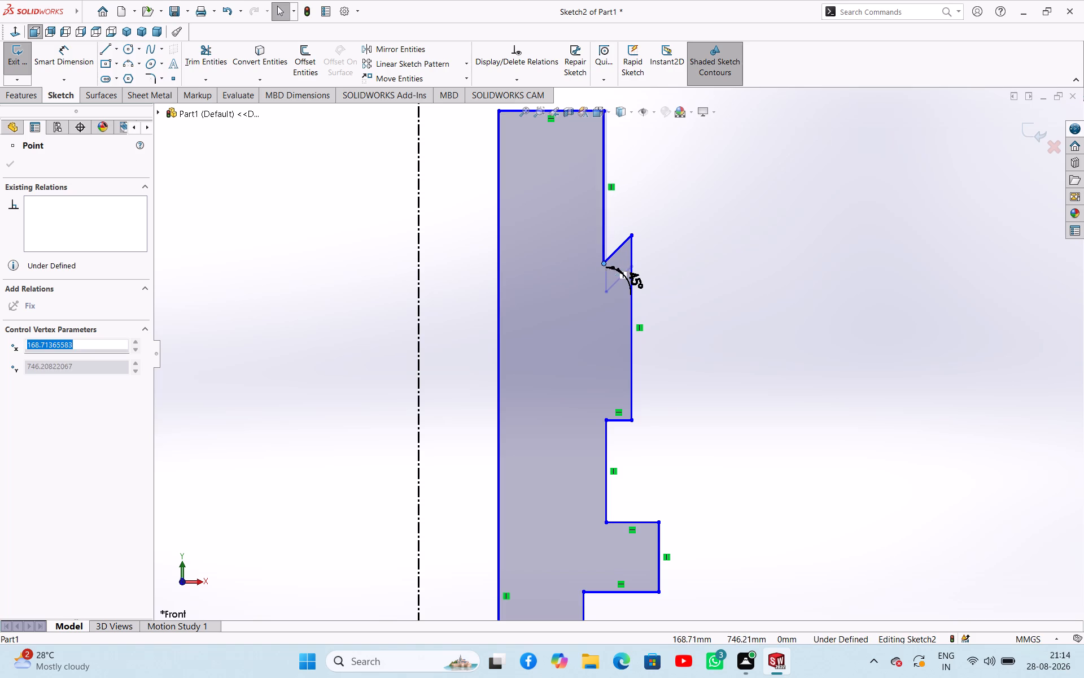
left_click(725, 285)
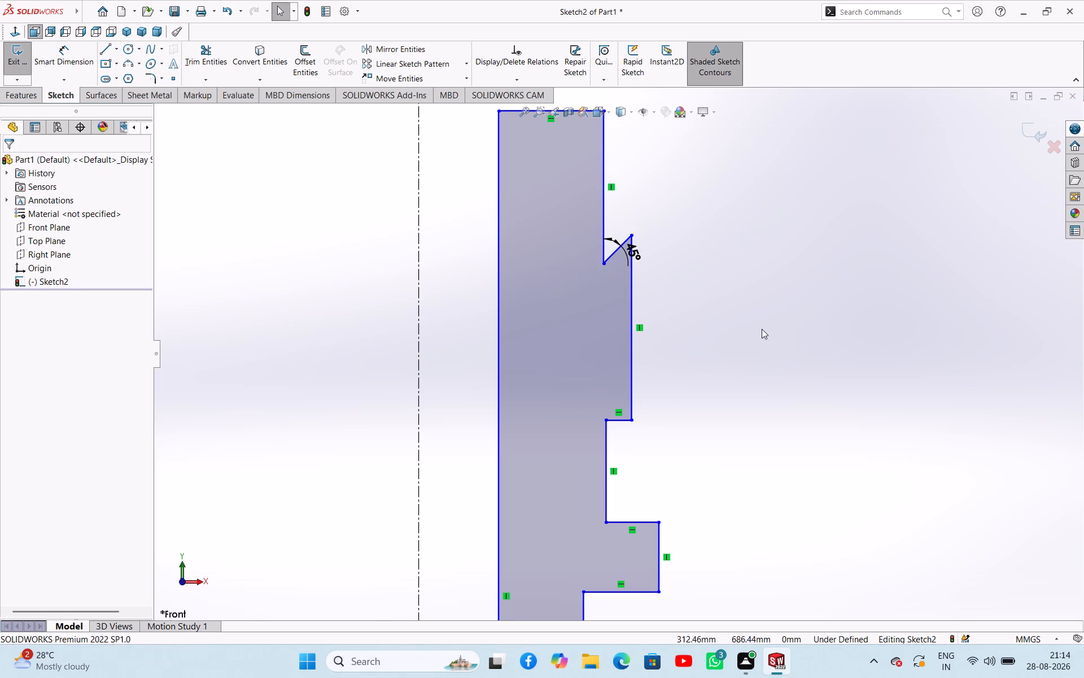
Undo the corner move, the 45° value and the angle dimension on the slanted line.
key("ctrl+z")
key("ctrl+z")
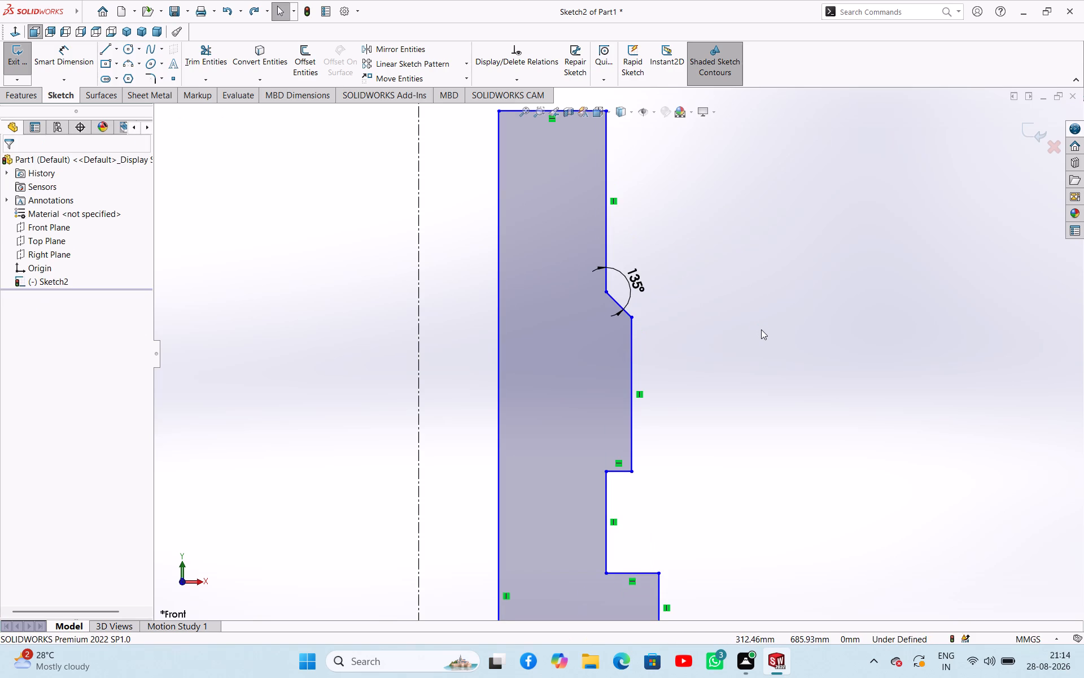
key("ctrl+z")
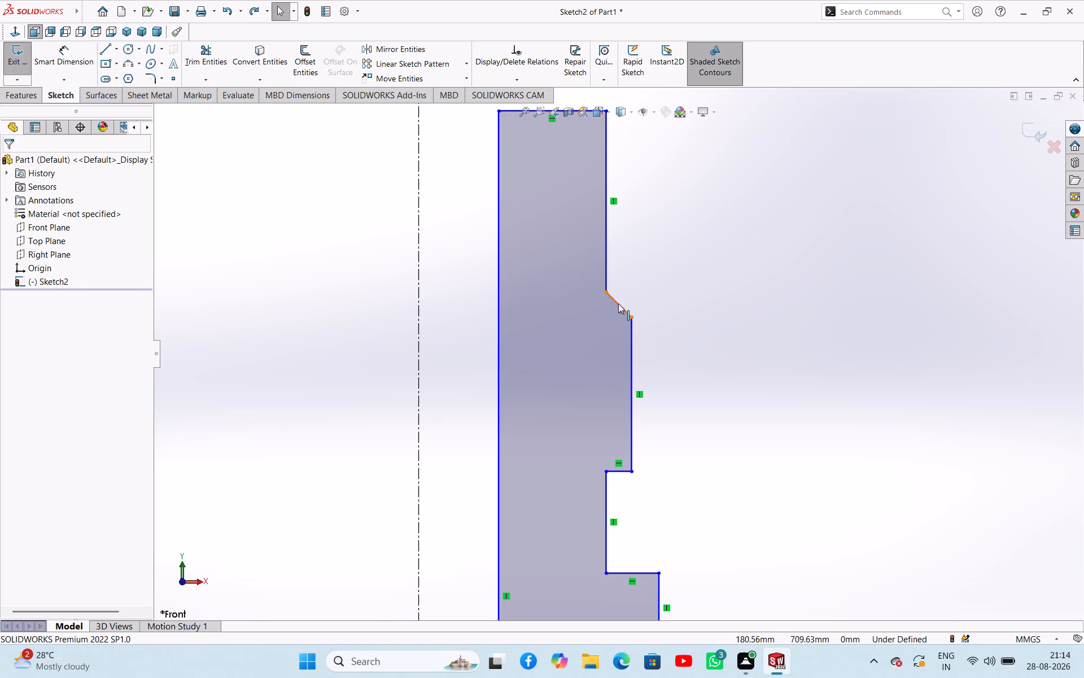
Delete the short slanted line between the profile's two uppermost outer vertical lines.
left_click(618, 303)
key("Delete")
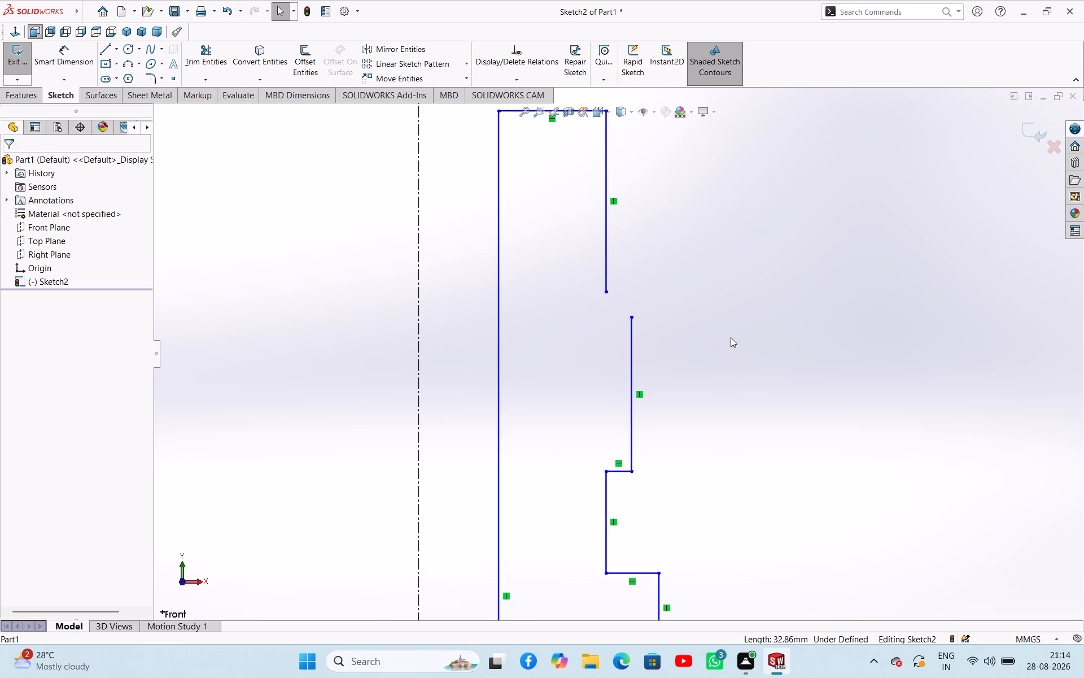
Extend the second outer vertical line upward until its upper endpoint is level with the top section line's lower endpoint.
left_click_drag(632, 315, 631, 301)
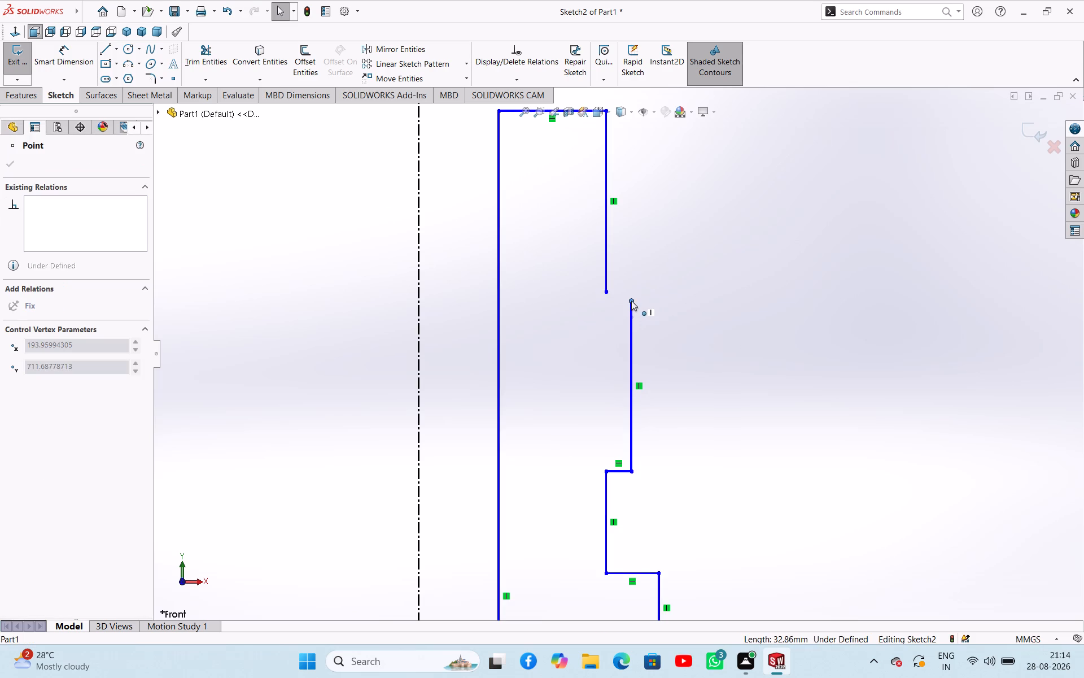
left_click_drag(631, 301, 631, 292)
left_click(718, 346)
Draw a horizontal line about 23 mm long joining the two open endpoints below the top section.
right_click_drag(818, 330, 818, 328)
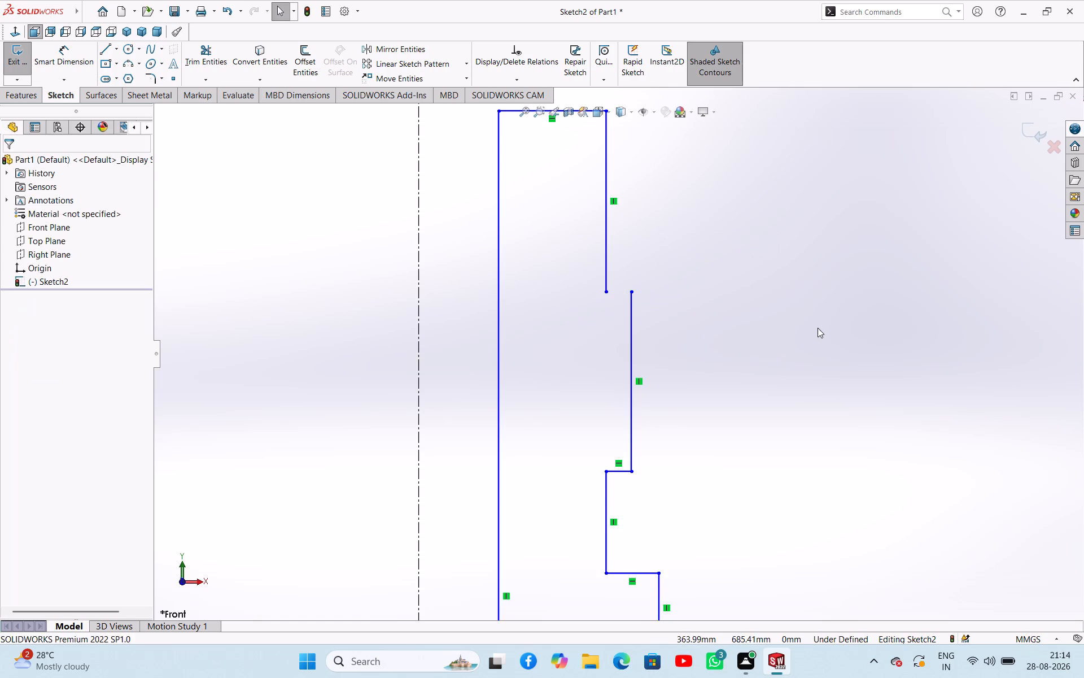
right_click_drag(818, 328, 750, 310)
left_click(632, 293)
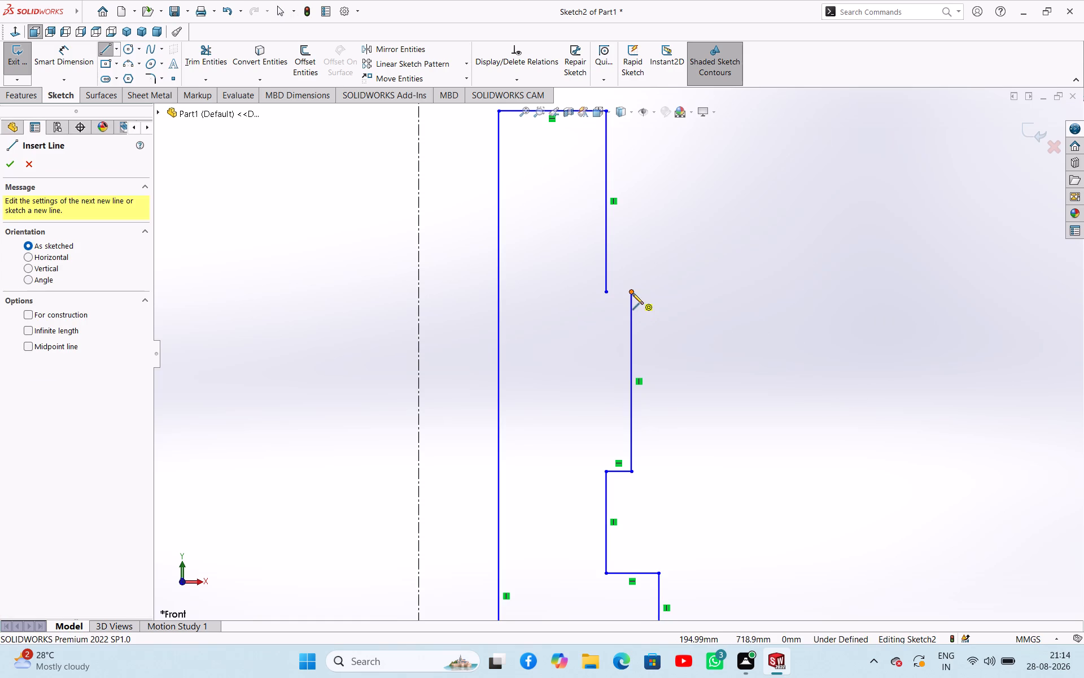
left_click(605, 294)
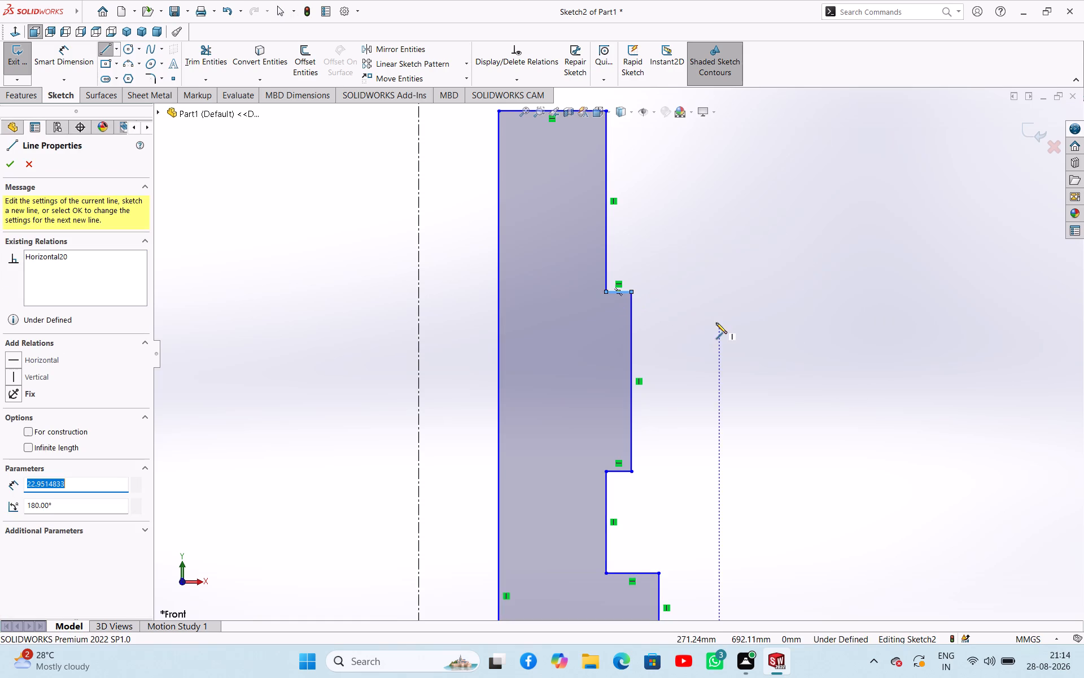
right_click(716, 323)
left_click(729, 331)
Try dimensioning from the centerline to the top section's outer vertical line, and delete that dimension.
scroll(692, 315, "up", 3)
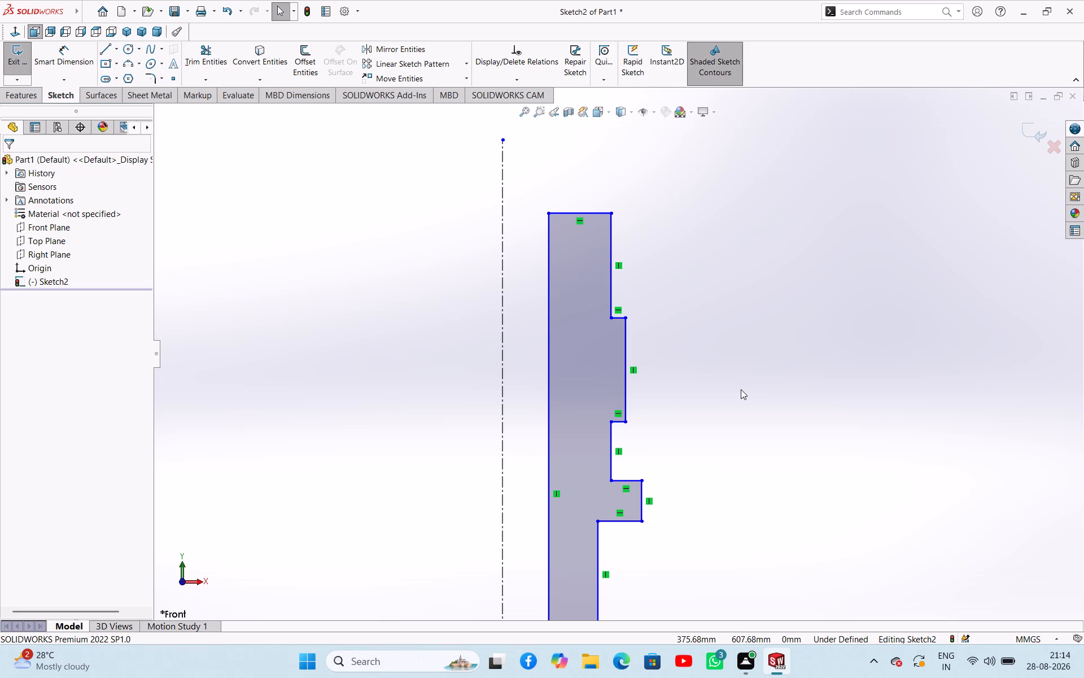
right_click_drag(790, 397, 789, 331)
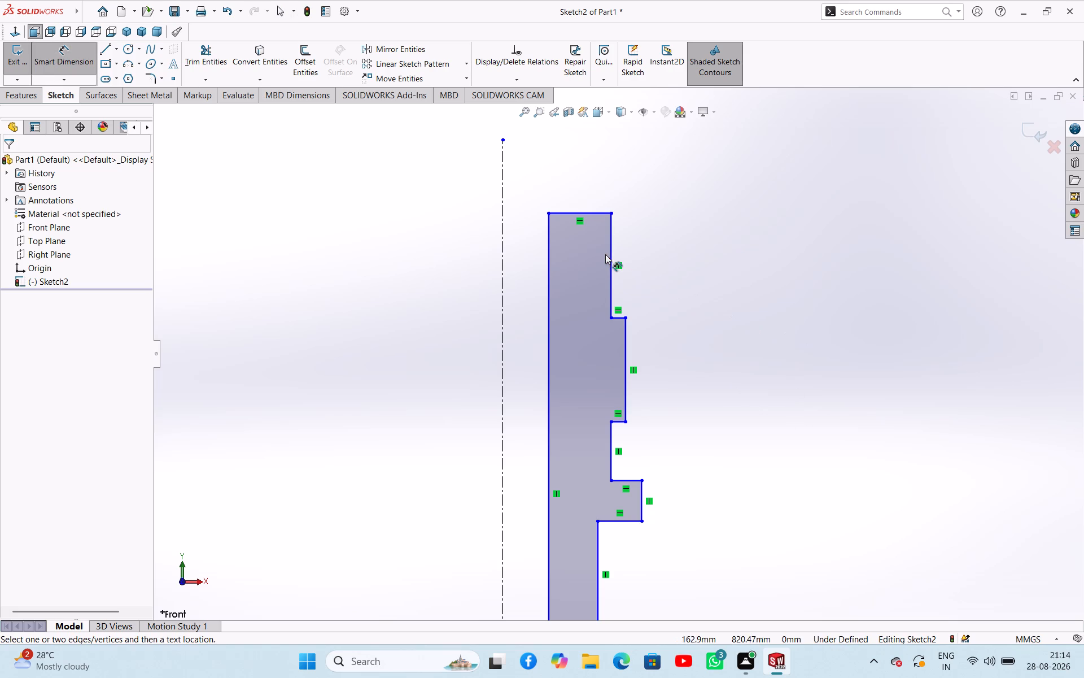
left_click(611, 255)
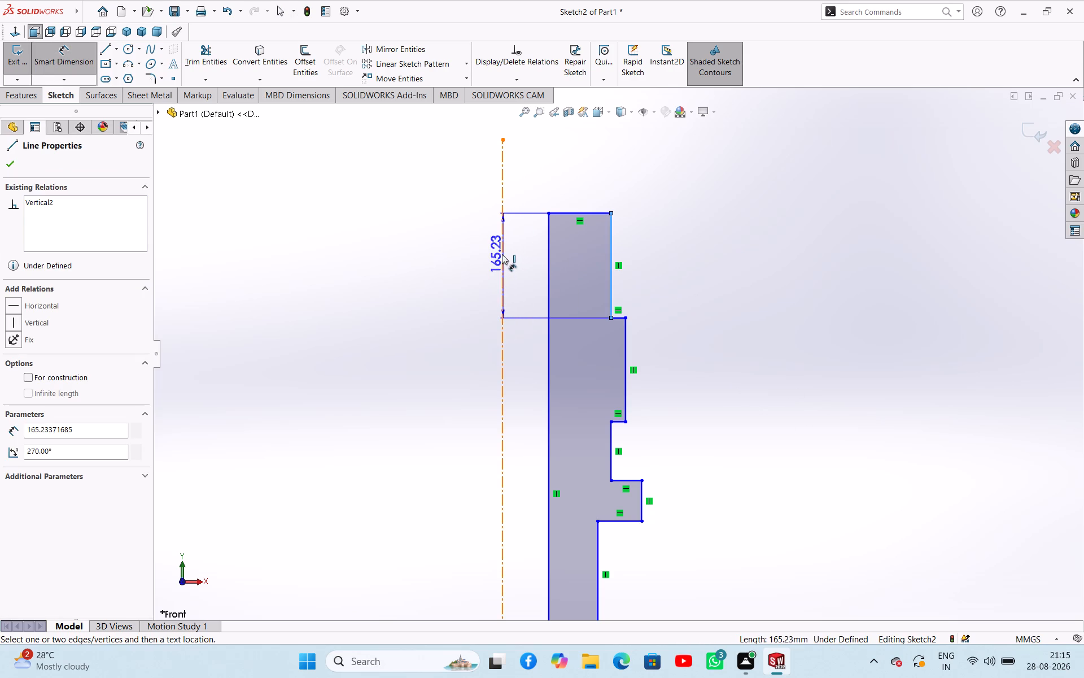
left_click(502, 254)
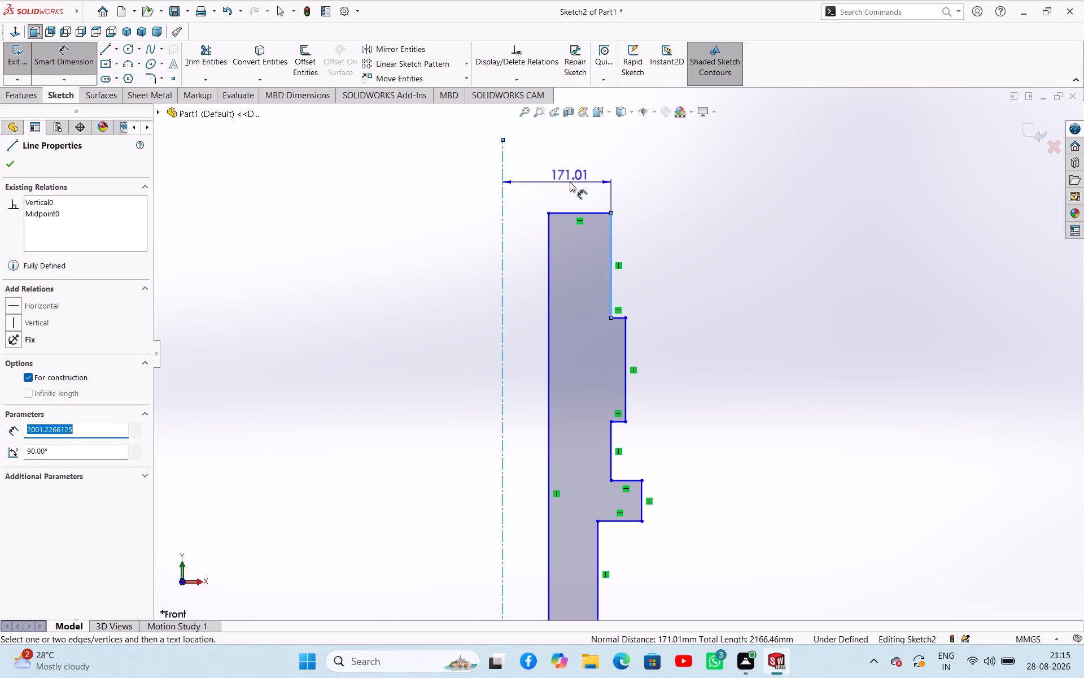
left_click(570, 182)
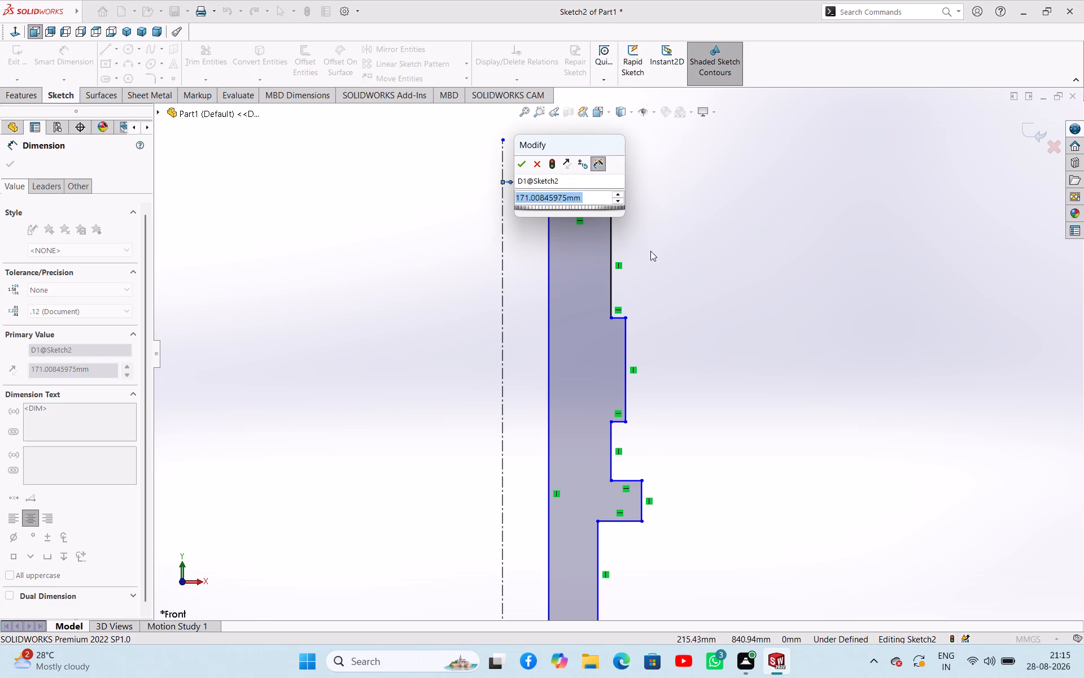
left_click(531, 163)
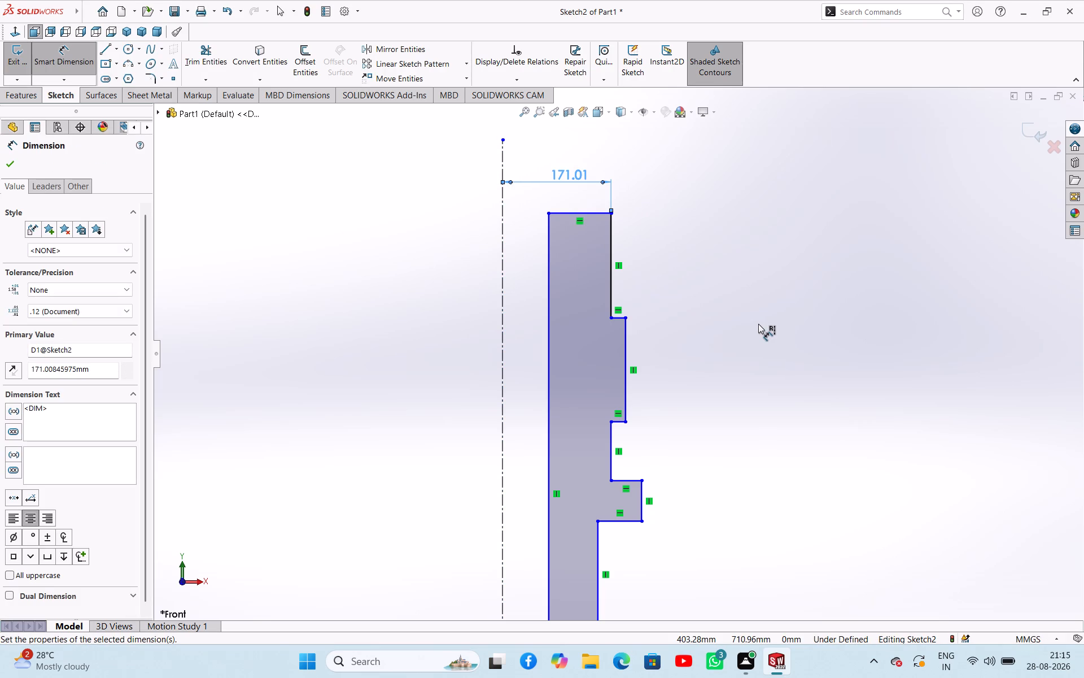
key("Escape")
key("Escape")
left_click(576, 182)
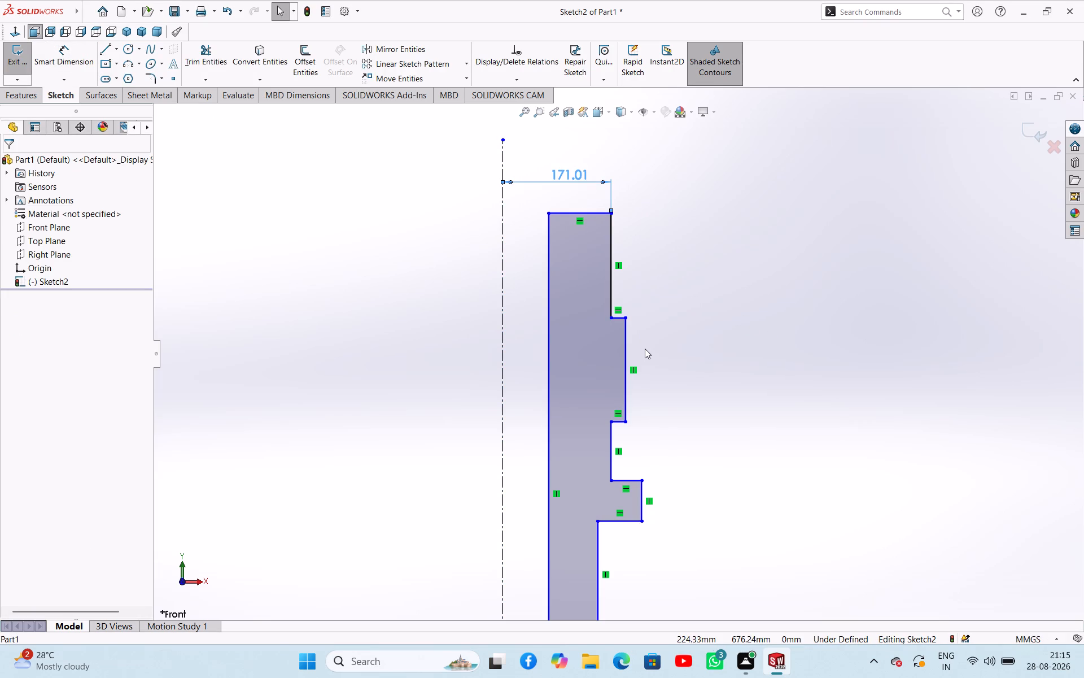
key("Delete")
Dimension the profile's long inner vertical line at 7.5 mm from the centerline.
right_click_drag(731, 369, 724, 224)
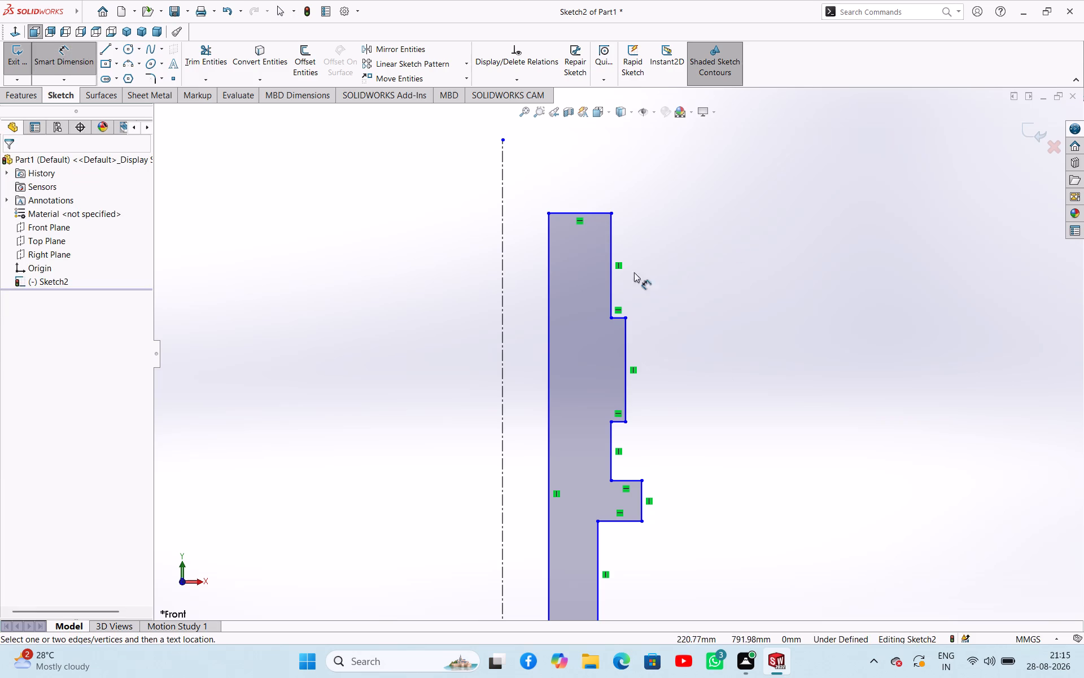
left_click(549, 247)
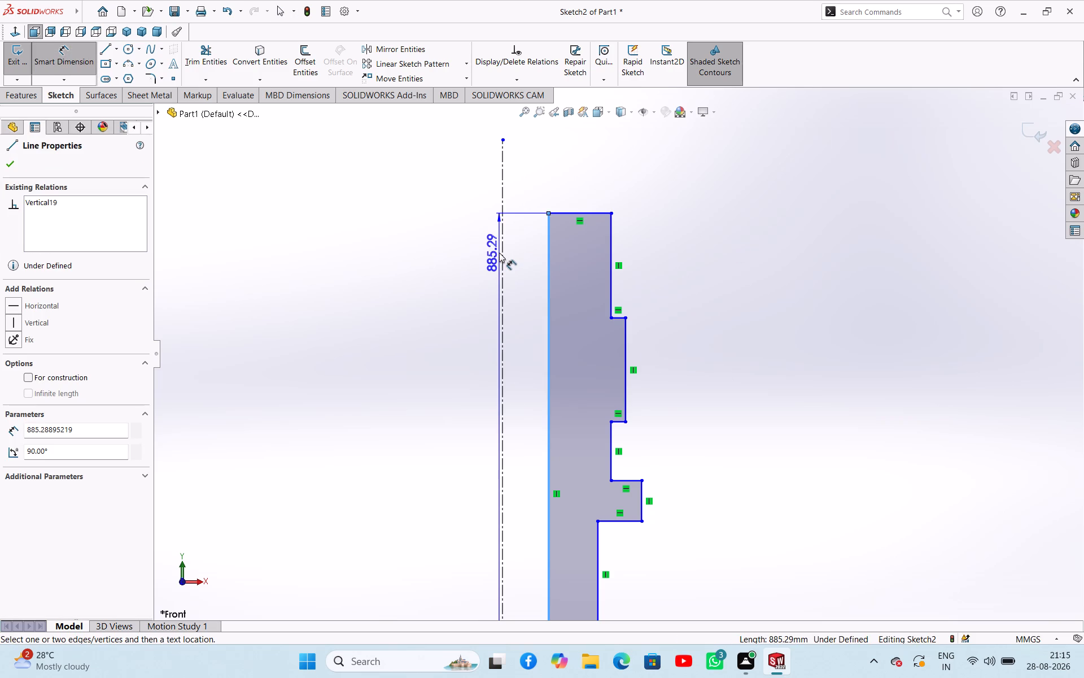
left_click(501, 261)
left_click(547, 181)
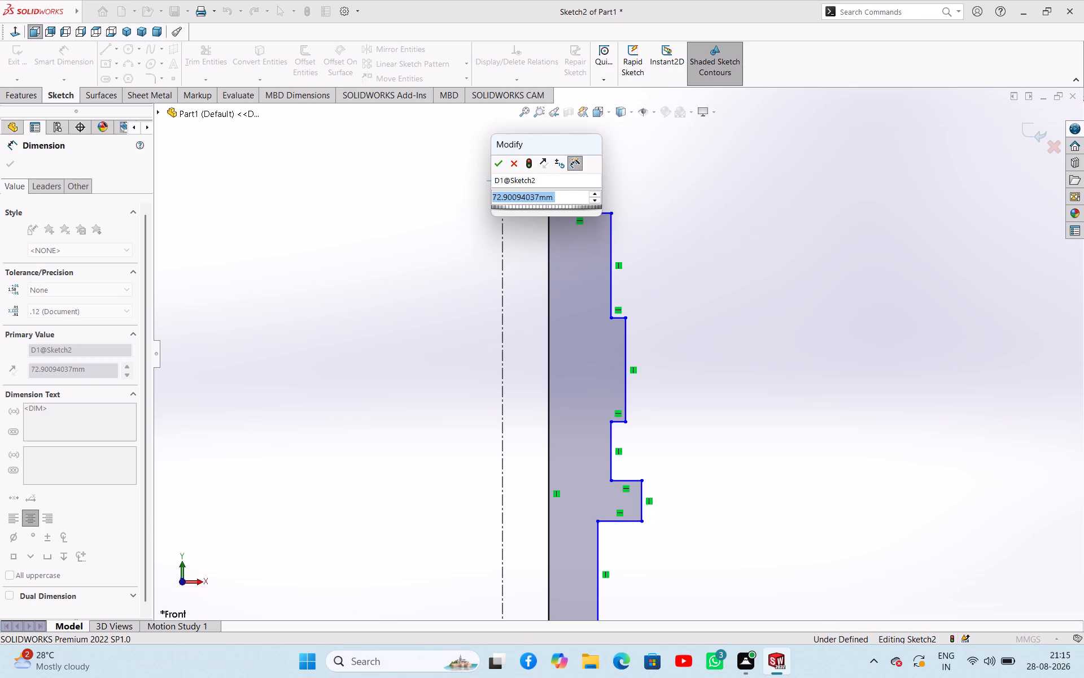
type("7.")
key("5")
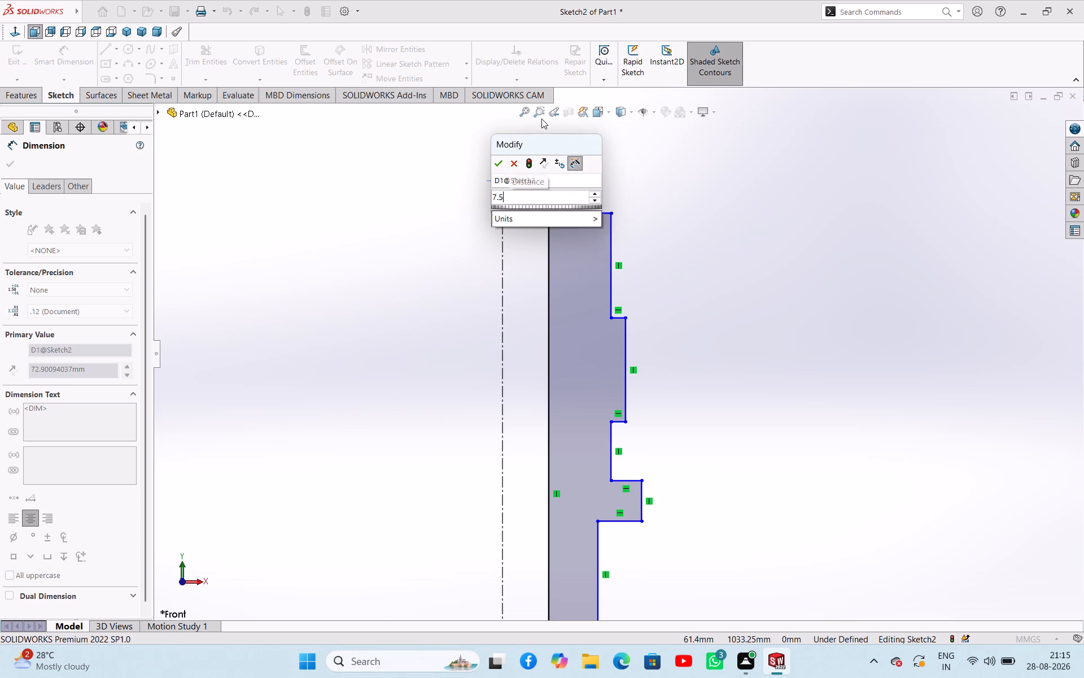
key("Return")
Dimension the top section's outer vertical line at 11 mm from the centerline.
scroll(588, 227, "up", 2)
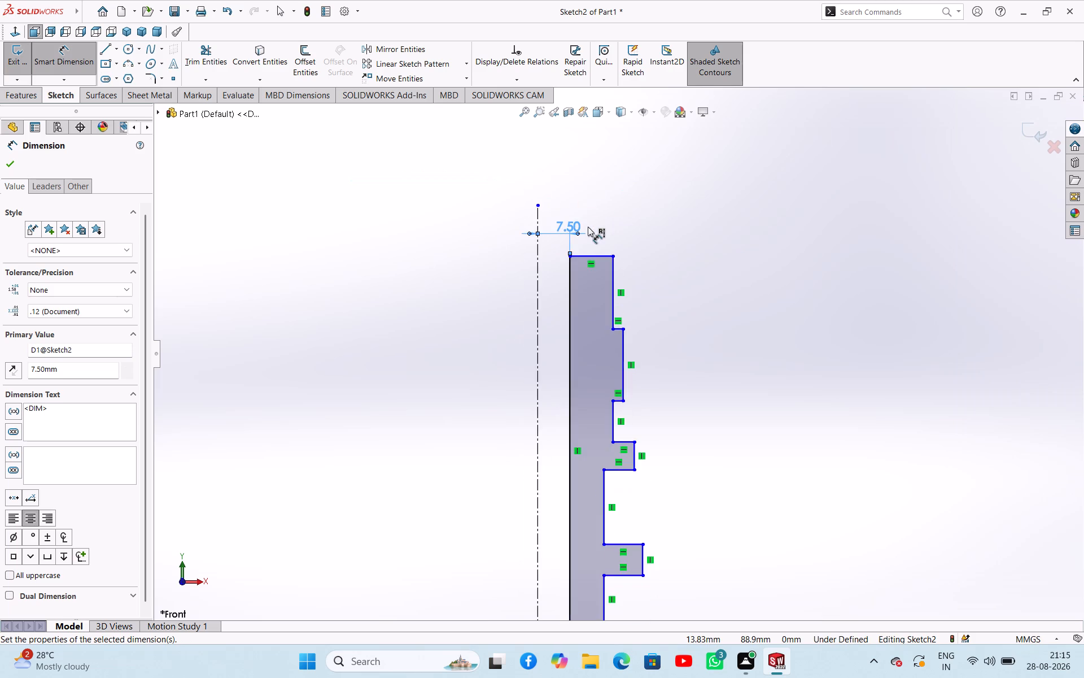
scroll(591, 256, "down", 6)
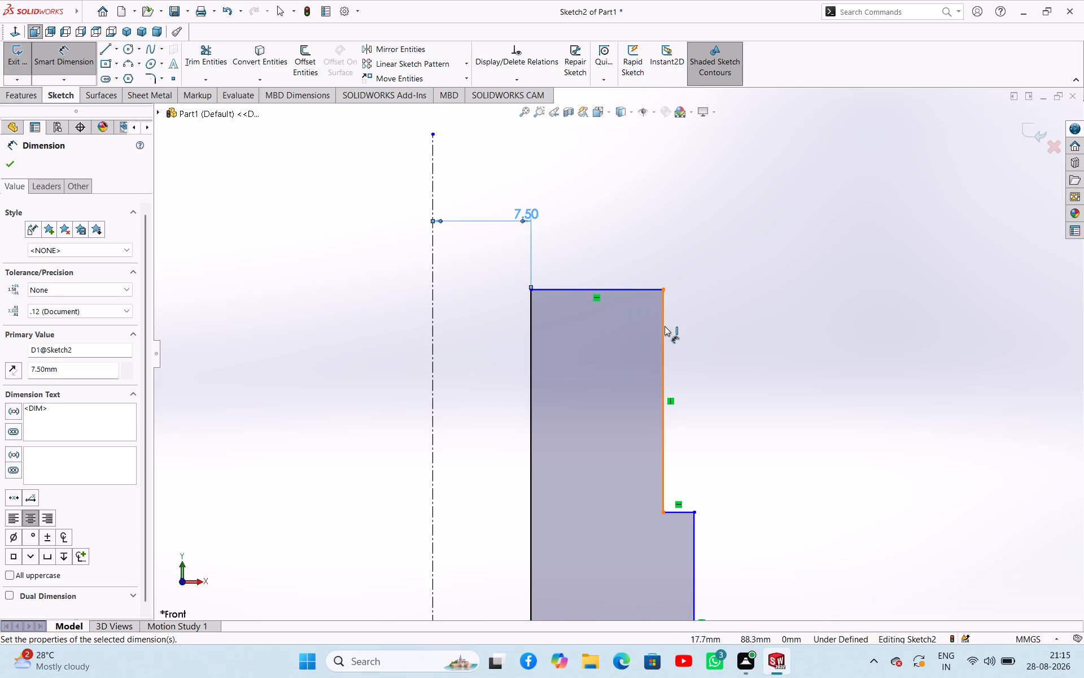
left_click(665, 326)
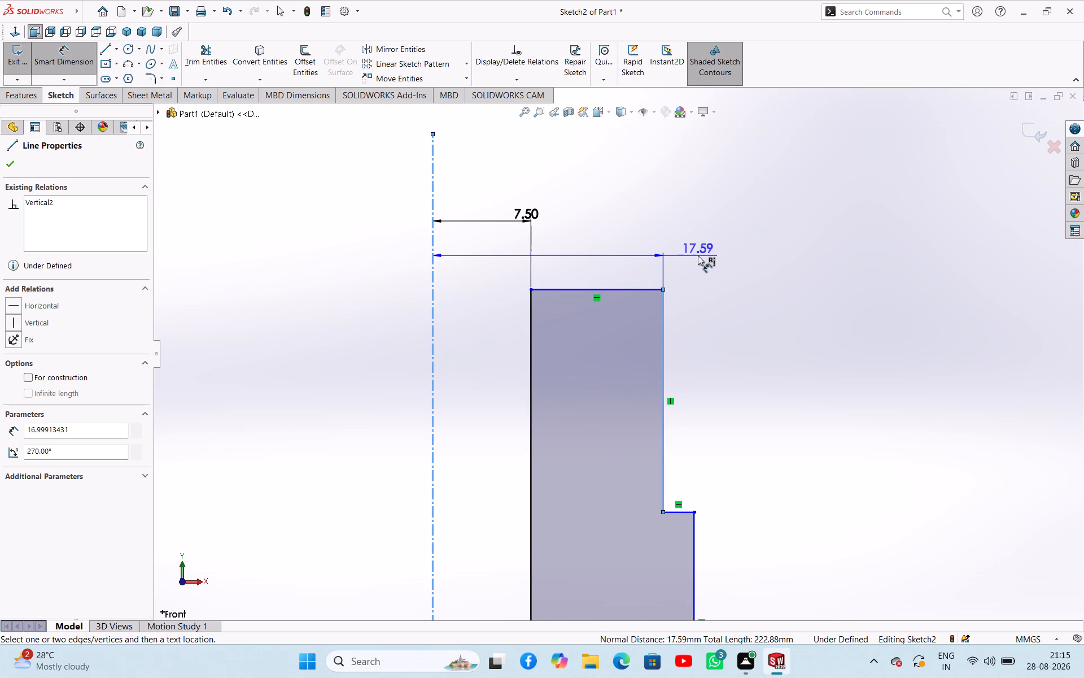
left_click(698, 255)
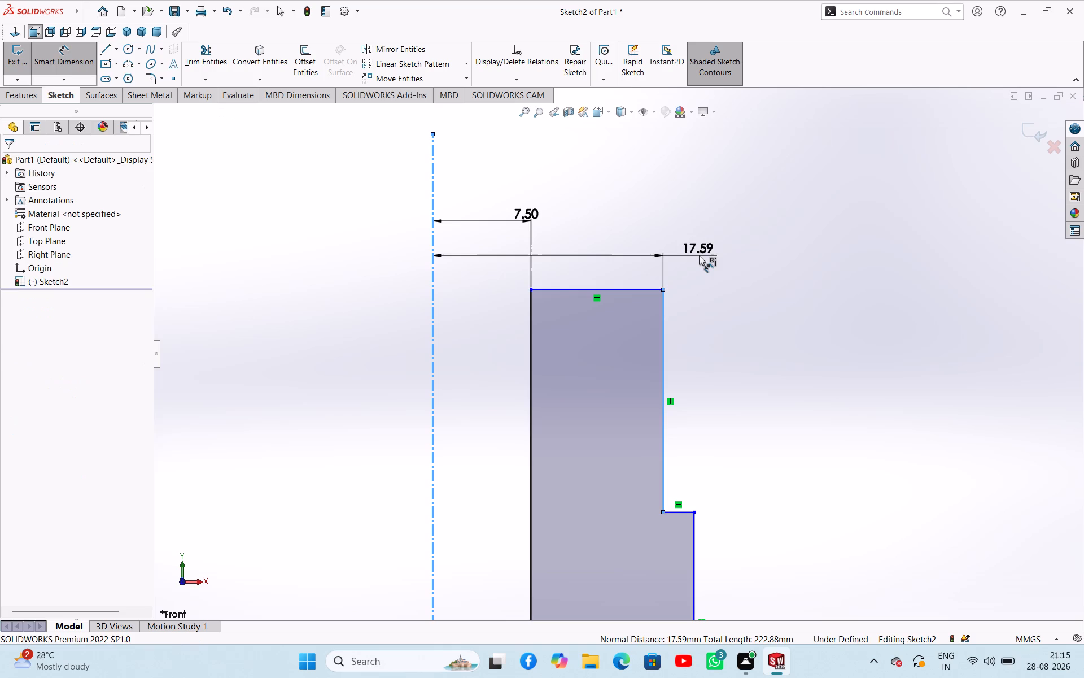
type("11")
key("Return")
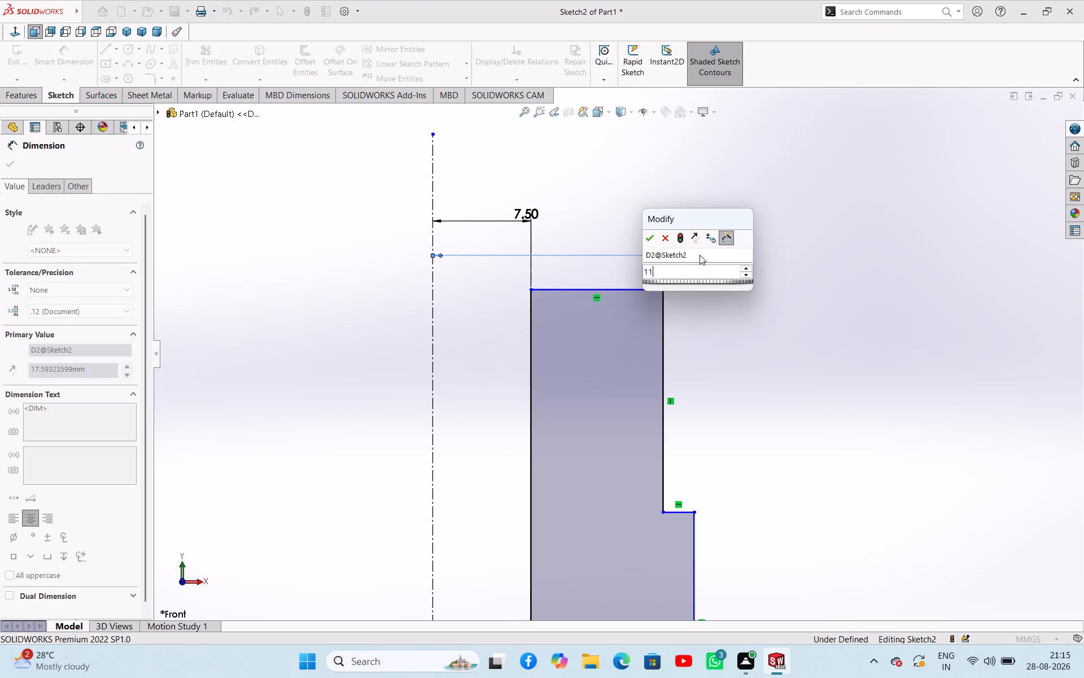
Dimension the second section's outer vertical line, just below the top section, at 12 mm from the centerline.
left_click(605, 549)
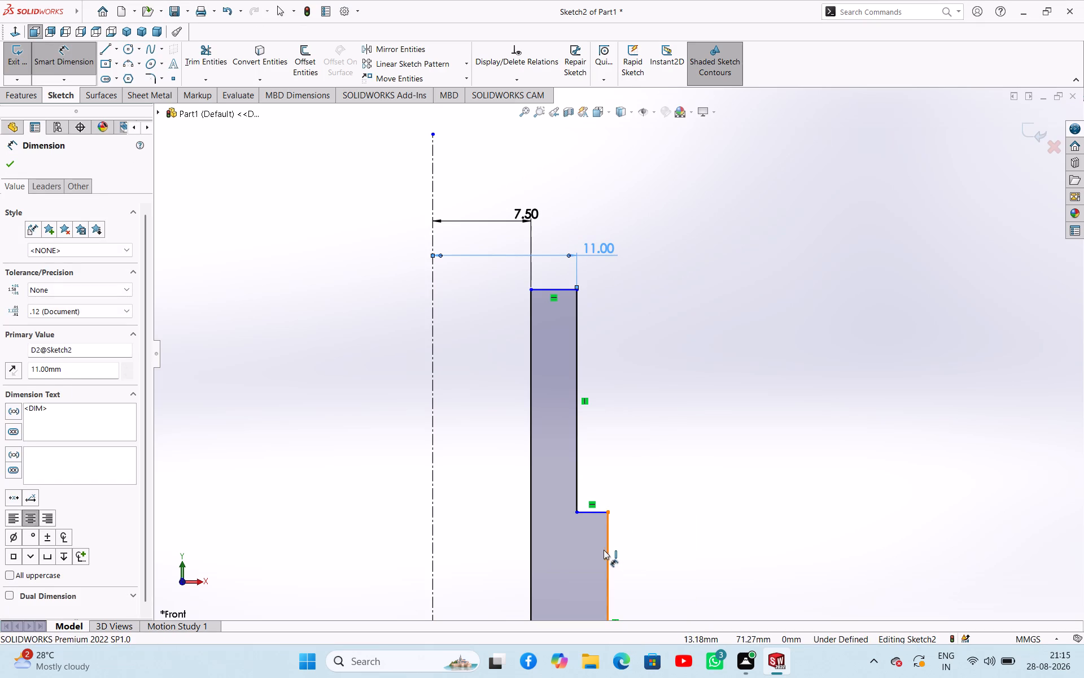
left_click(708, 484)
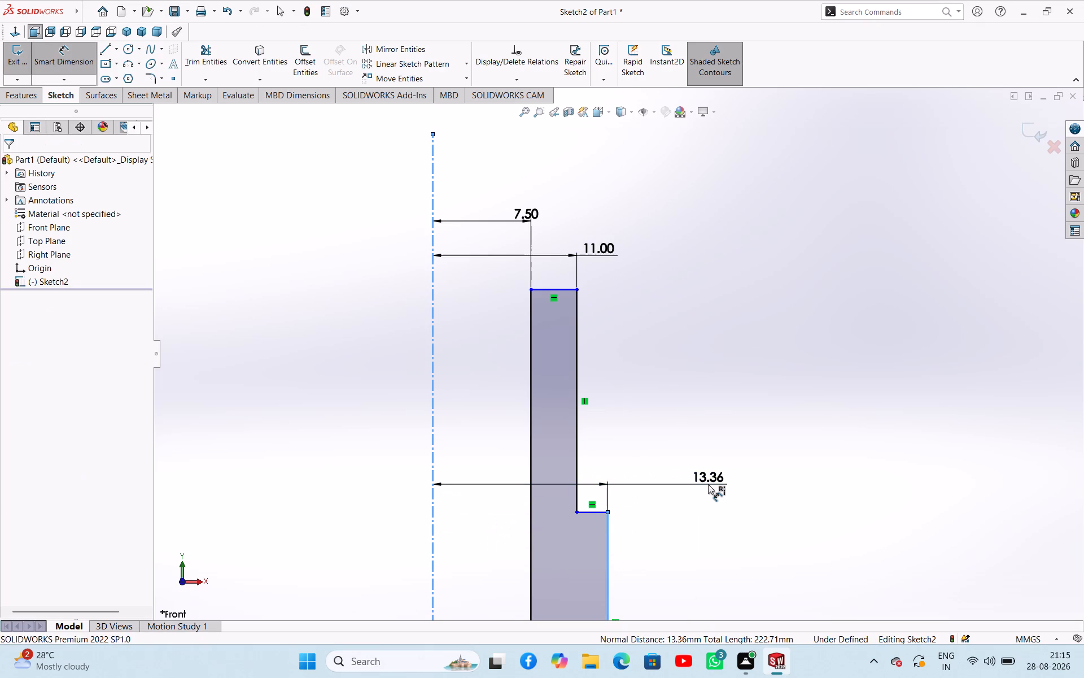
type("12")
key("Return")
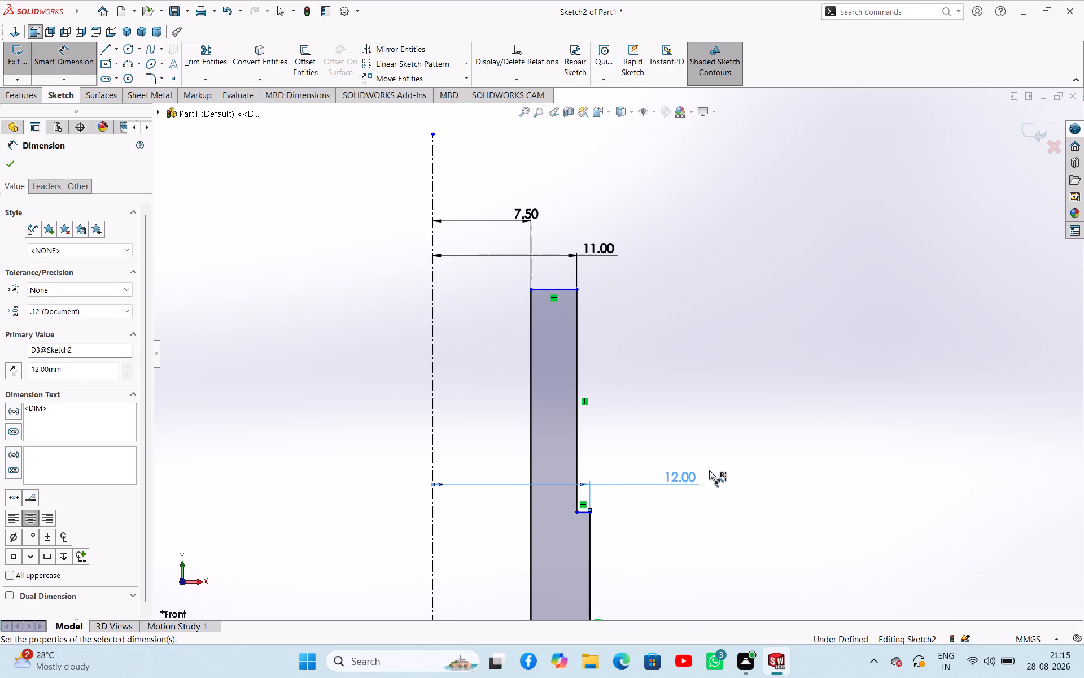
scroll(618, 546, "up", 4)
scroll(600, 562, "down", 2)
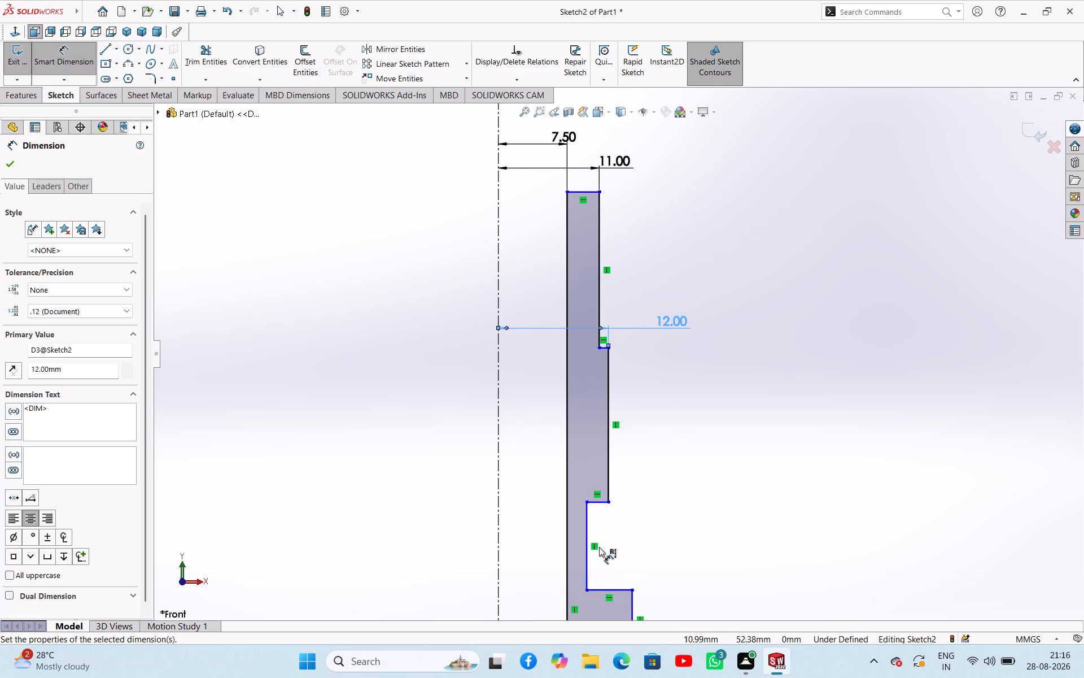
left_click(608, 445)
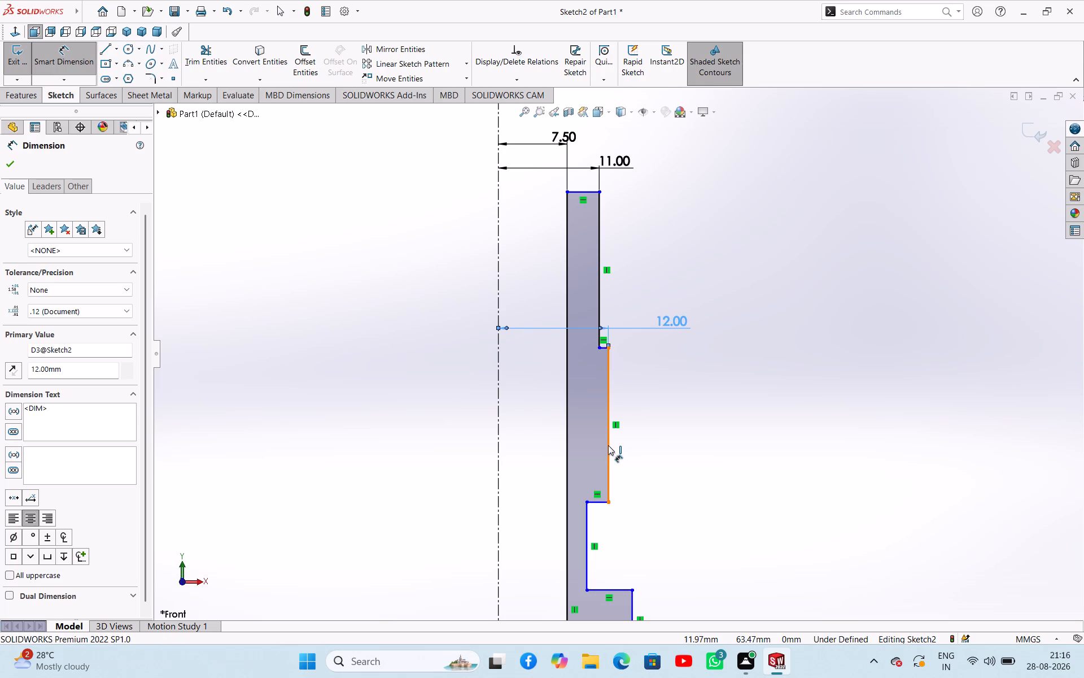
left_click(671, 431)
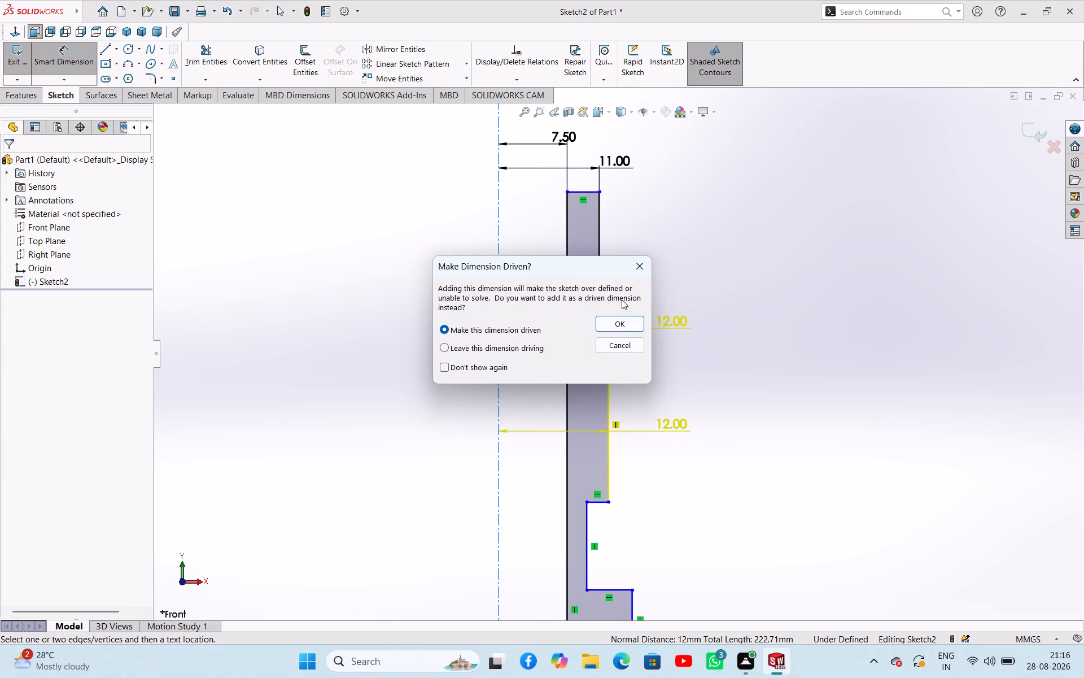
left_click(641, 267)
Dimension the recessed vertical line directly below the 12 mm section at 11.5 mm from the centerline.
scroll(694, 449, "up", 2)
scroll(648, 472, "down", 3)
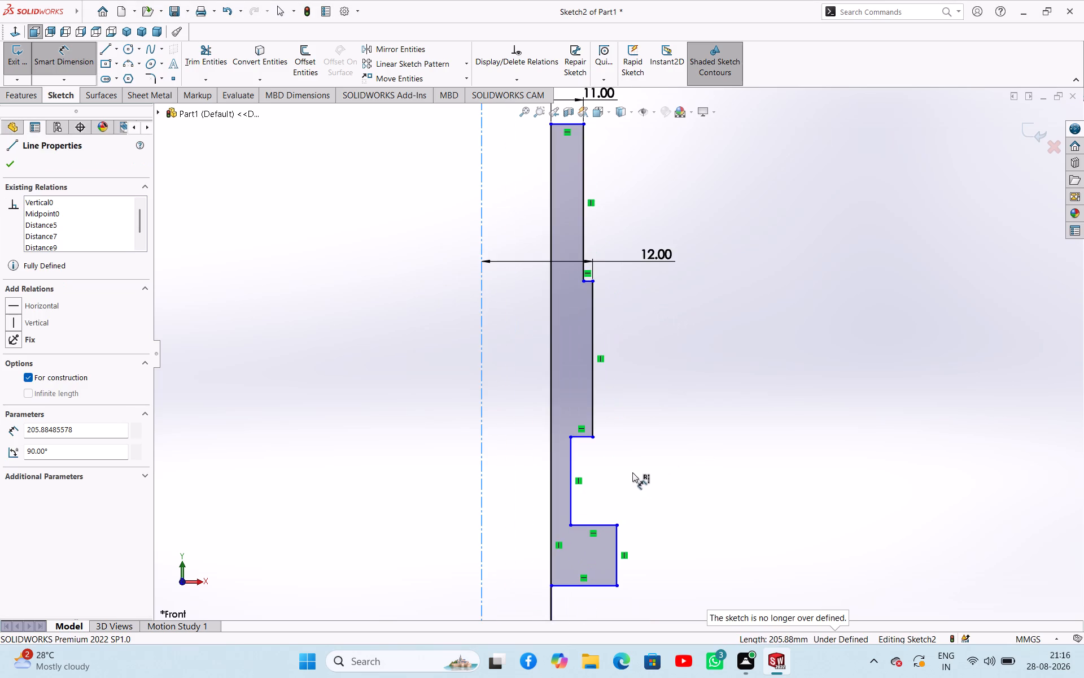
scroll(601, 474, "up", 8)
scroll(599, 398, "down", 3)
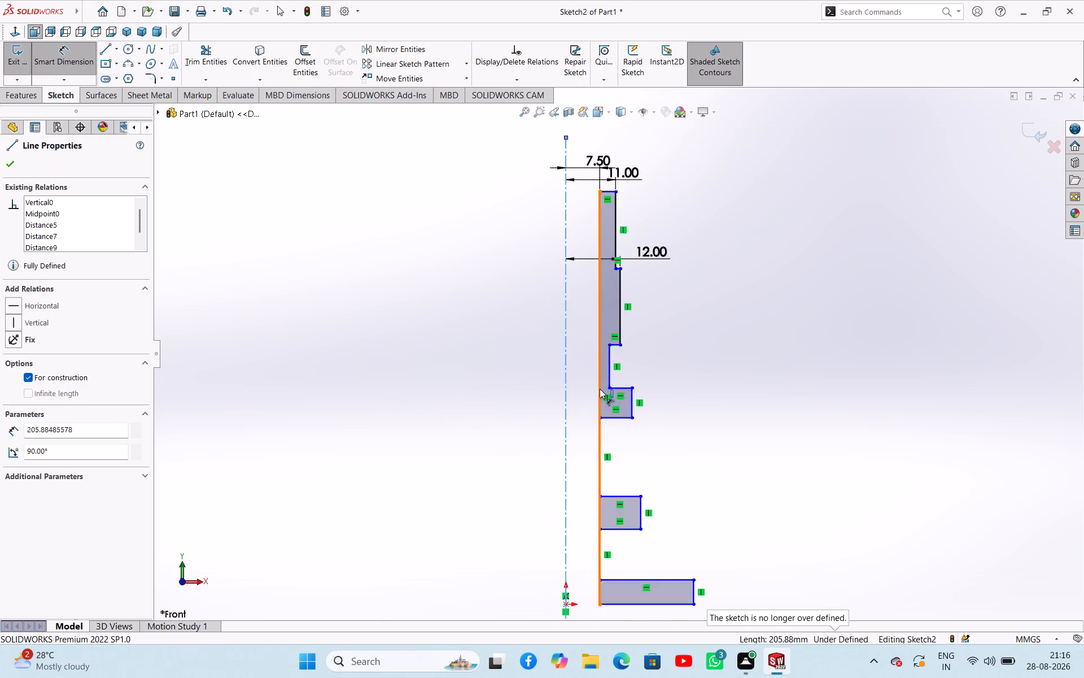
scroll(600, 389, "down", 3)
left_click(615, 350)
left_click(684, 353)
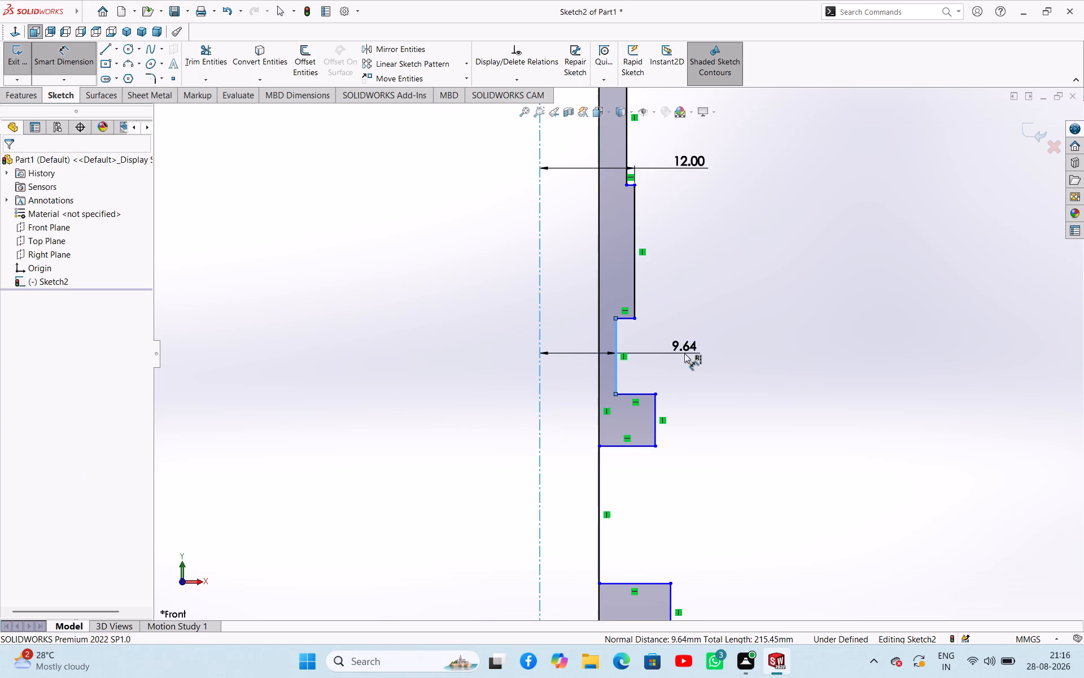
type("11")
type(".5")
key("Return")
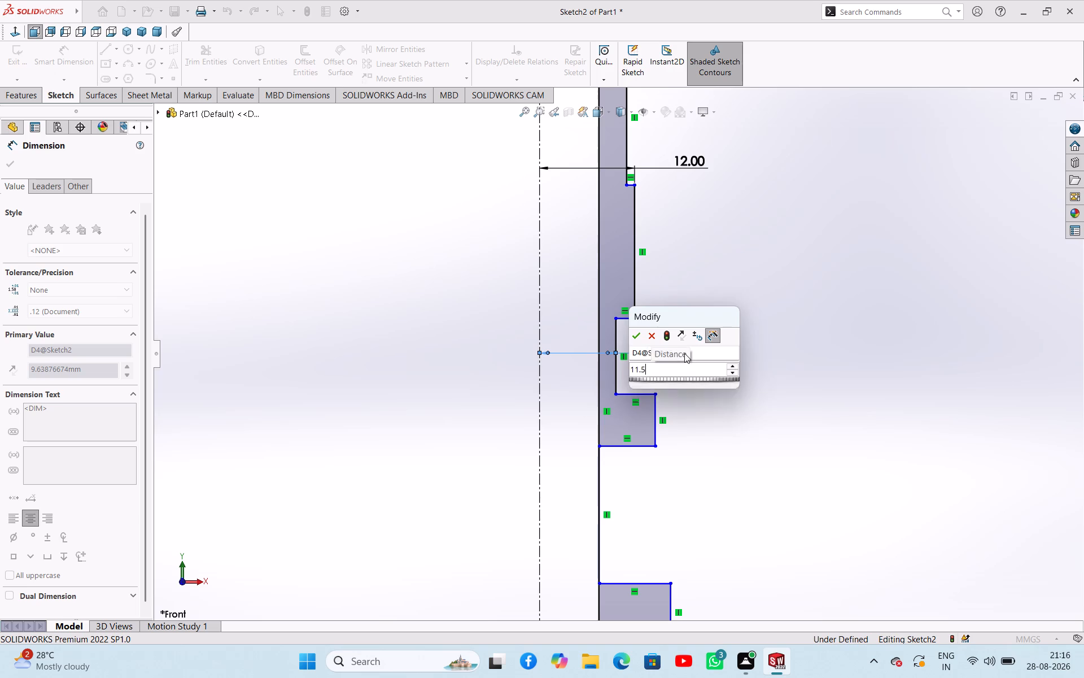
Dimension the lowest section's outer vertical line, at the profile's base, at 10.5 mm from the centerline.
scroll(653, 459, "up", 4)
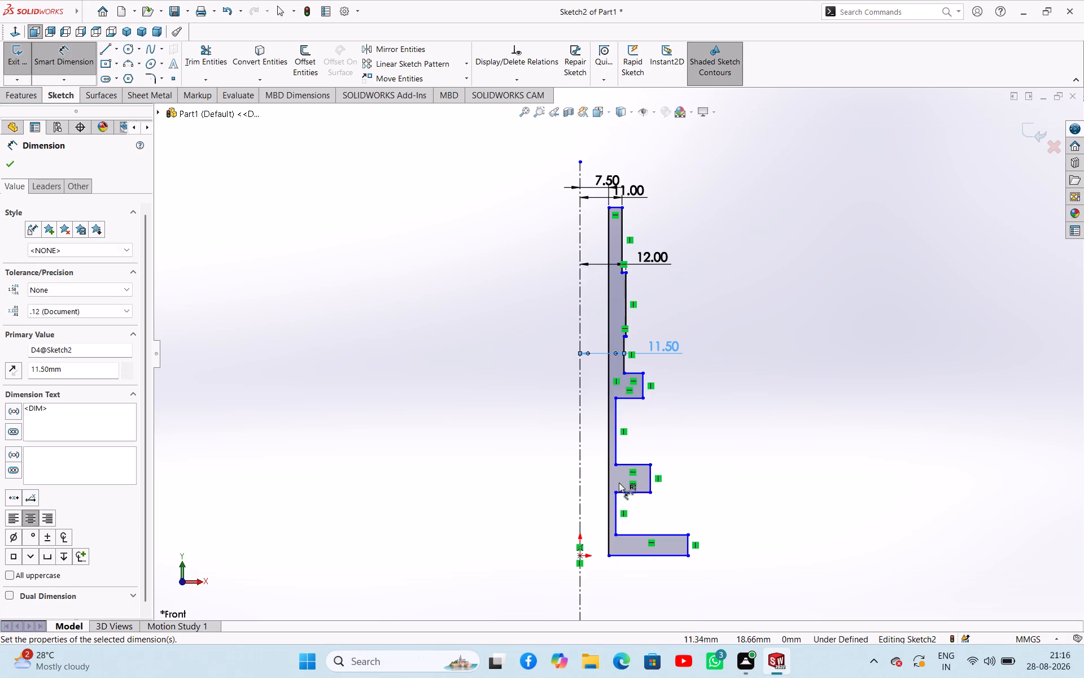
scroll(614, 380, "down", 5)
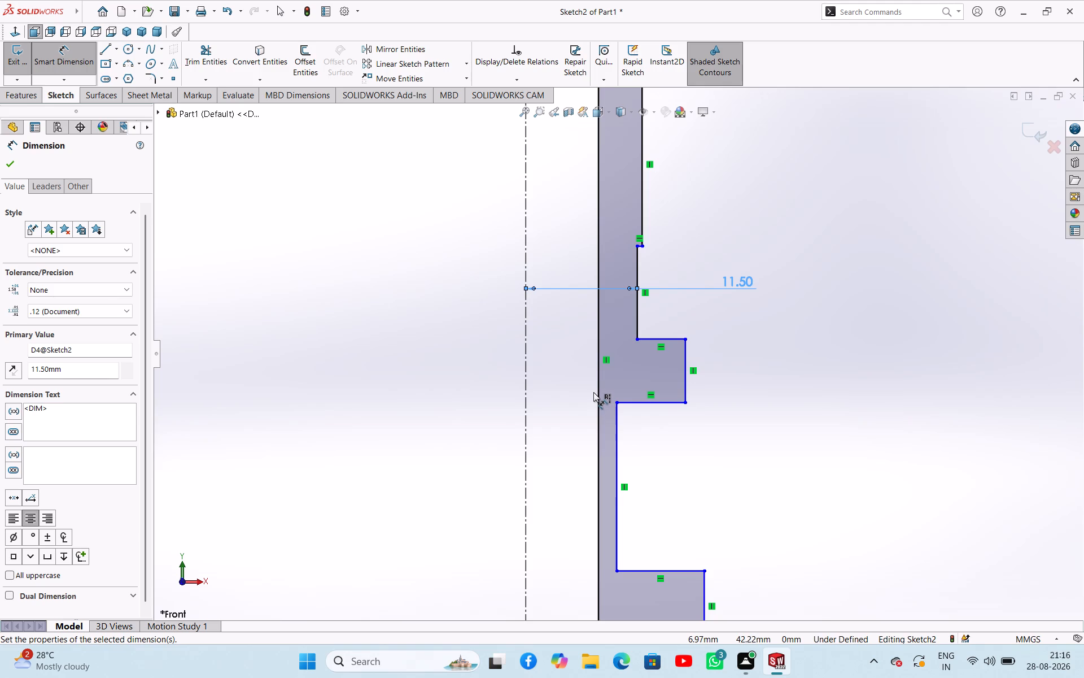
scroll(655, 271, "up", 4)
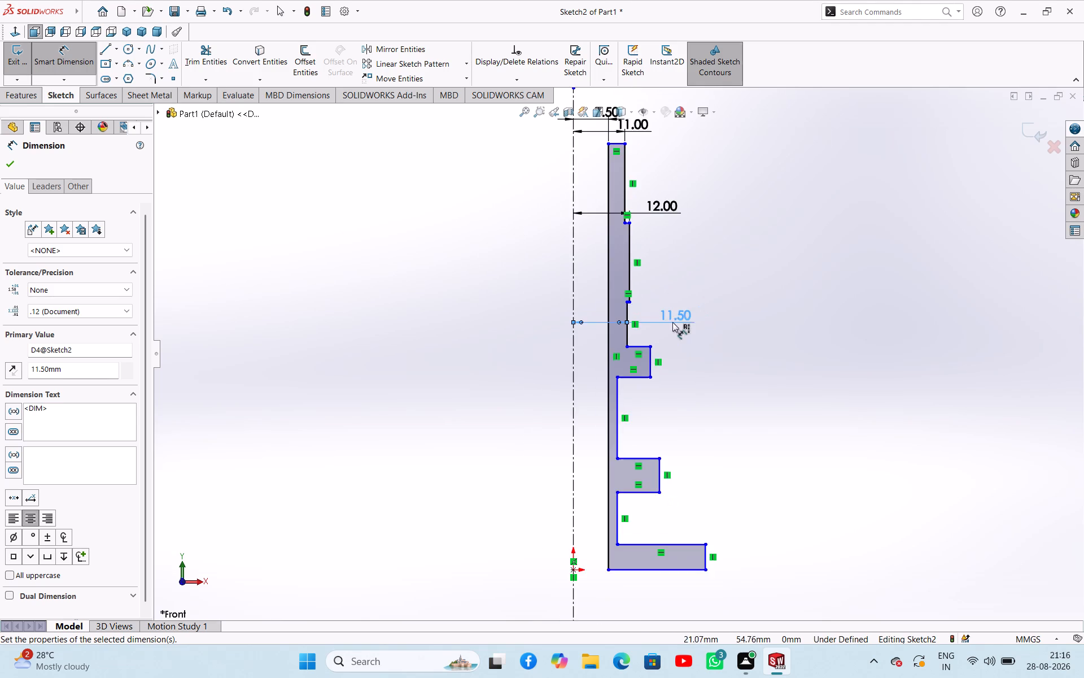
scroll(677, 418, "up", 2)
scroll(633, 286, "down", 4)
scroll(633, 286, "up", 5)
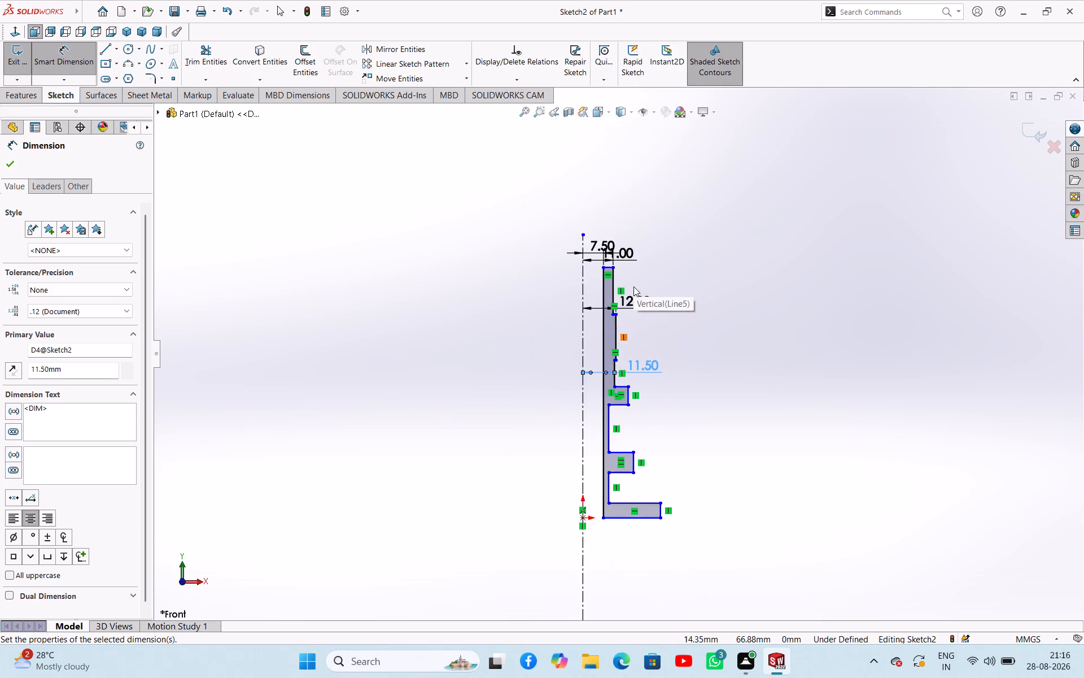
scroll(635, 286, "down", 3)
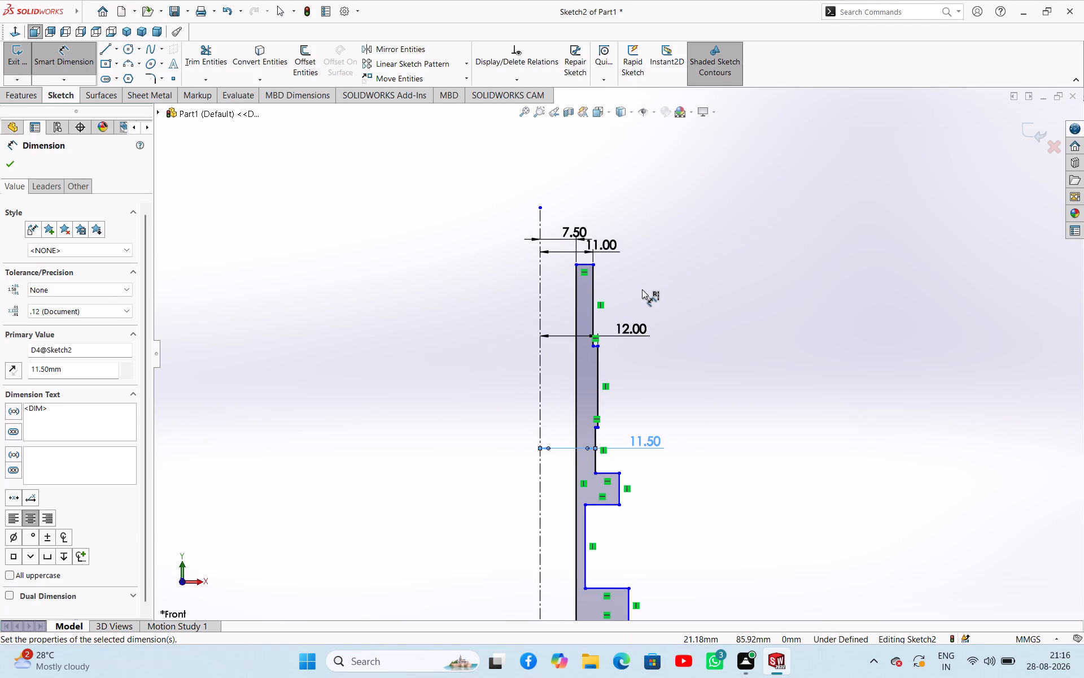
scroll(650, 501, "up", 4)
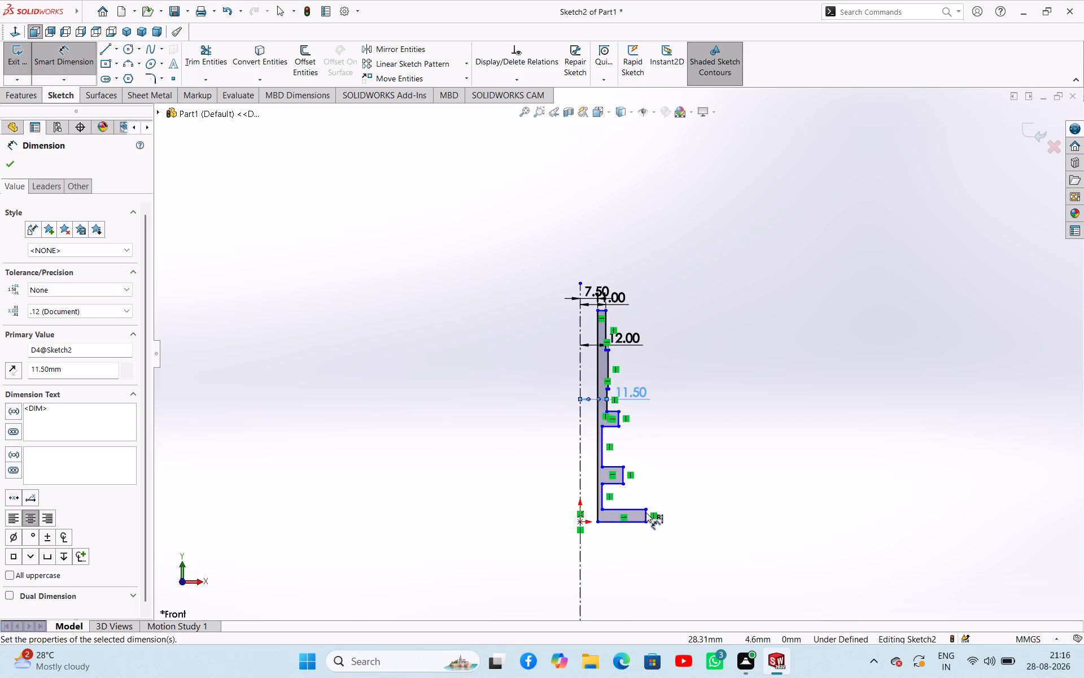
scroll(646, 514, "down", 6)
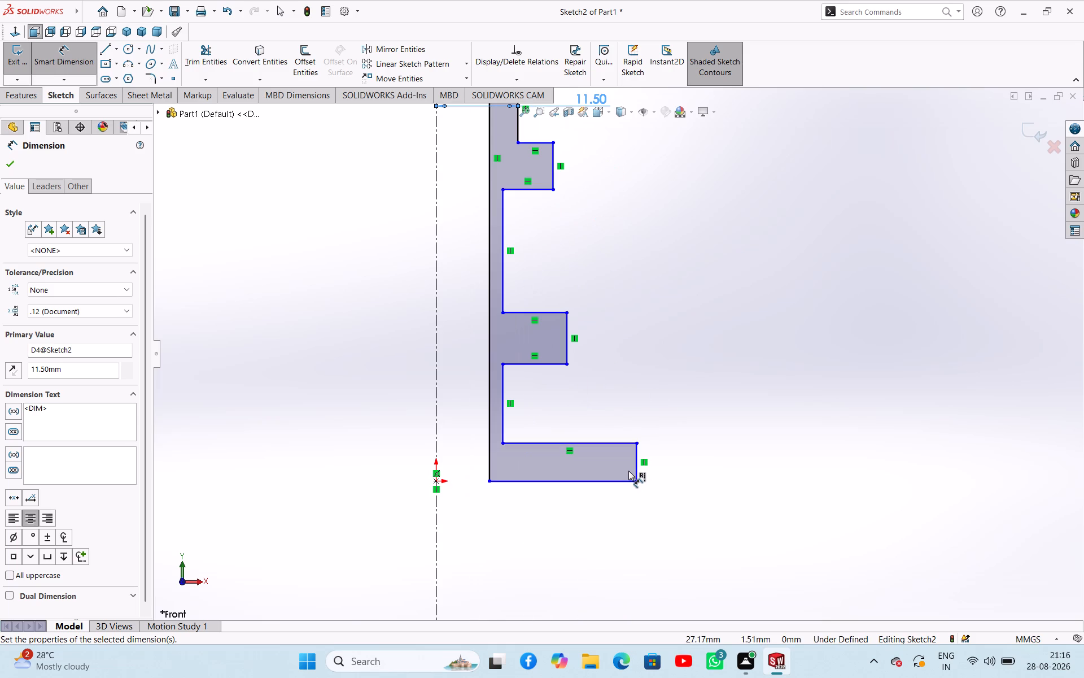
left_click(637, 467)
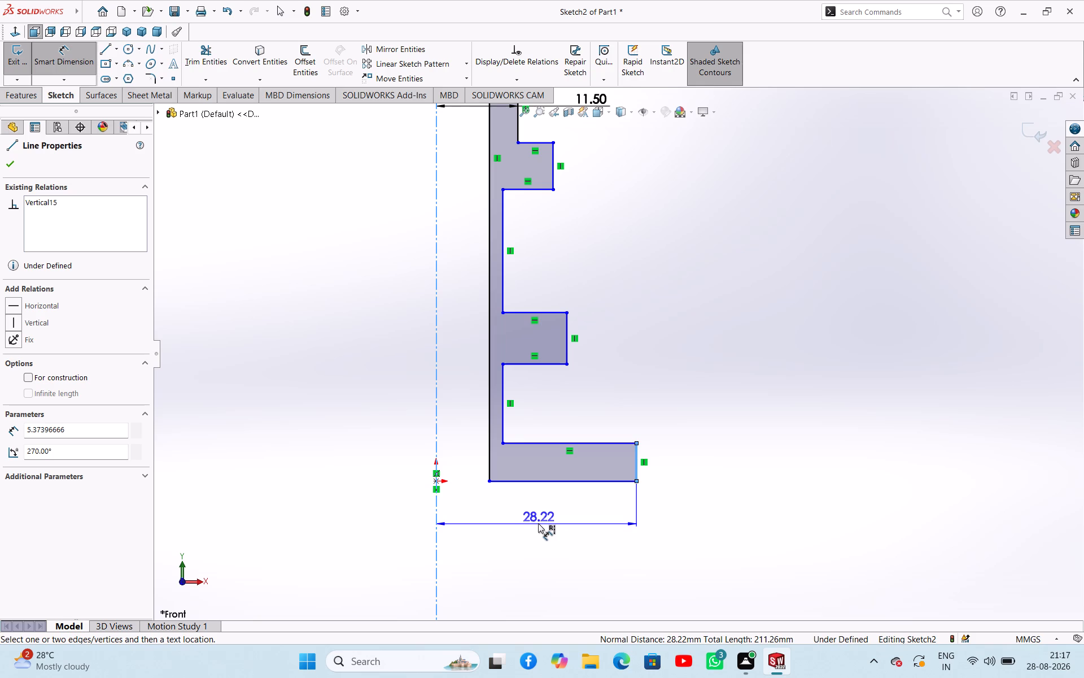
left_click(538, 523)
type("10")
key("period")
key("5")
key("Return")
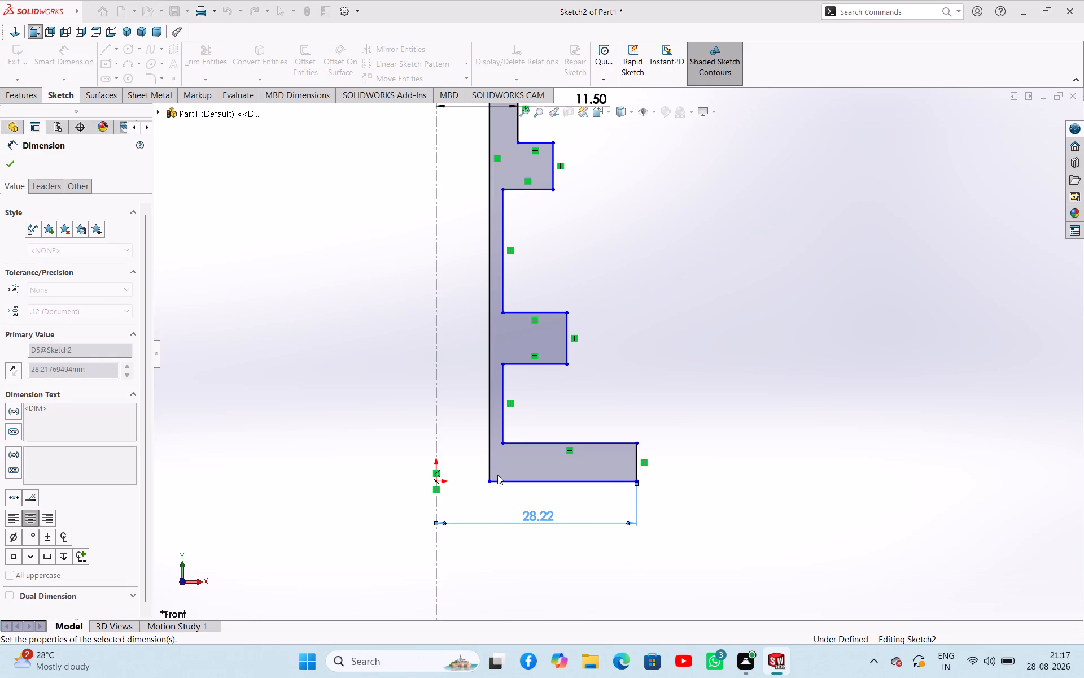
Dimension the outer vertical line between the lowest section and the lower flange at 12 mm from the centerline.
left_click(504, 416)
left_click(527, 423)
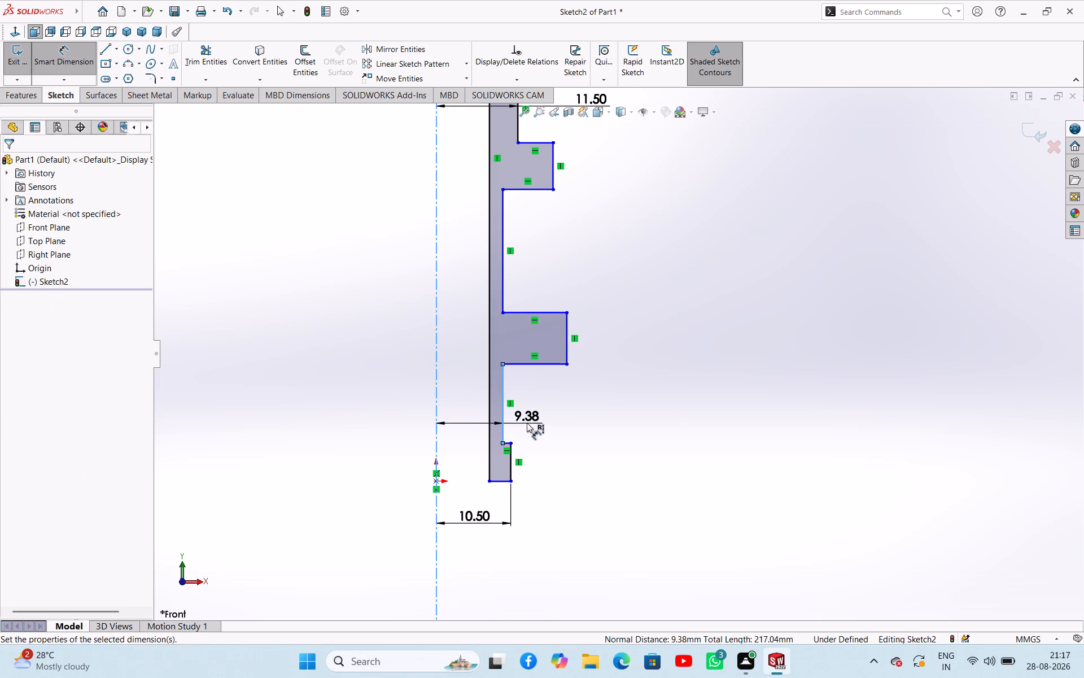
key("1")
key("2")
key("Return")
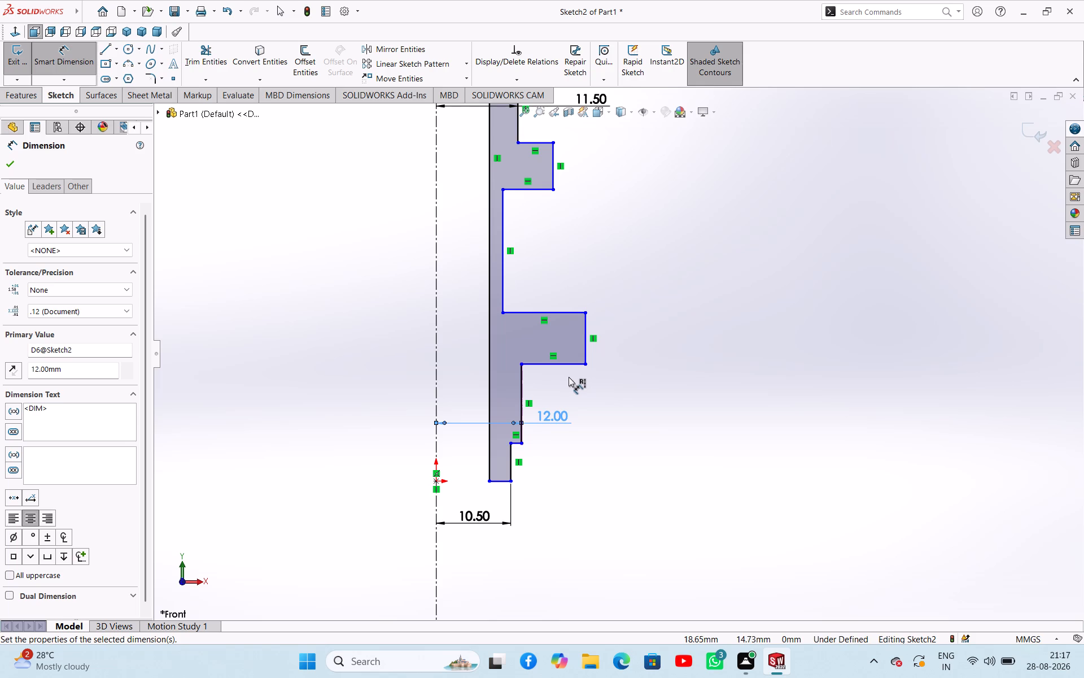
scroll(549, 328, "up", 4)
scroll(571, 290, "down", 4)
scroll(602, 255, "up", 4)
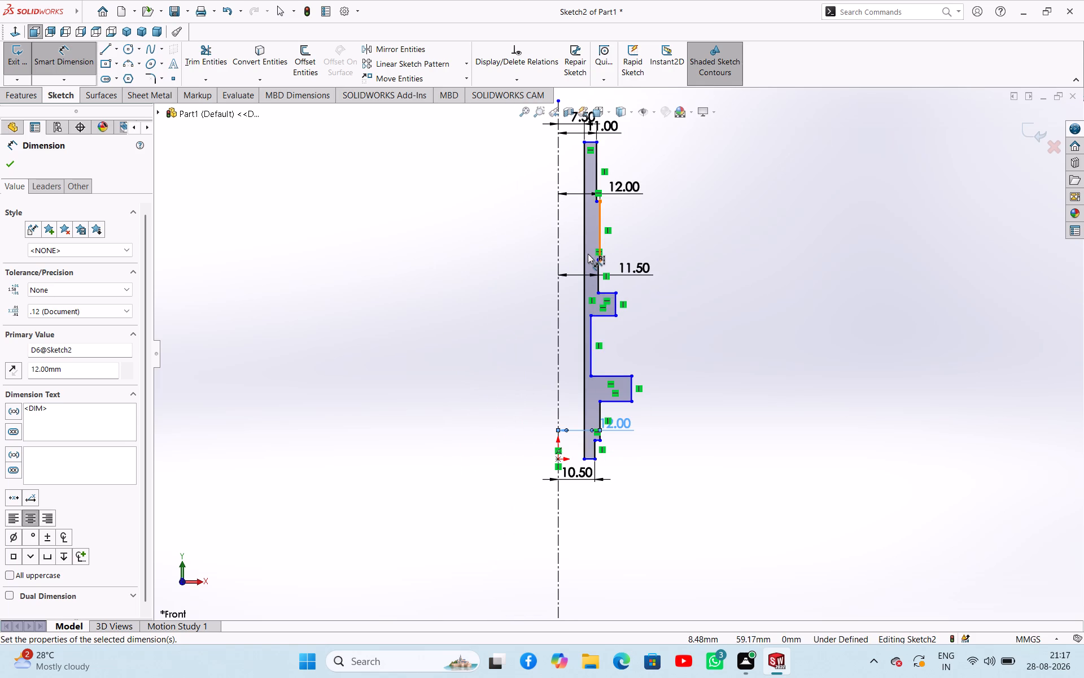
key("Escape")
key("Escape")
key("Escape")
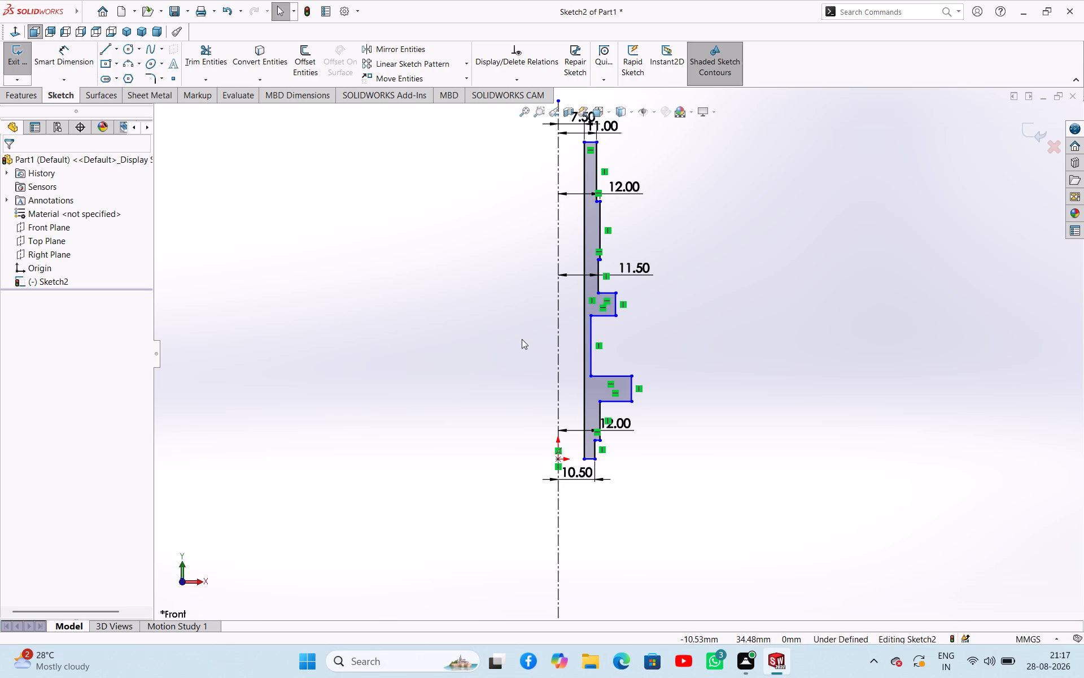
Dimension the overall height between the profile's bottom and top horizontal lines at 55 mm.
scroll(522, 339, "up", 2)
scroll(577, 257, "down", 4)
scroll(631, 202, "down", 1)
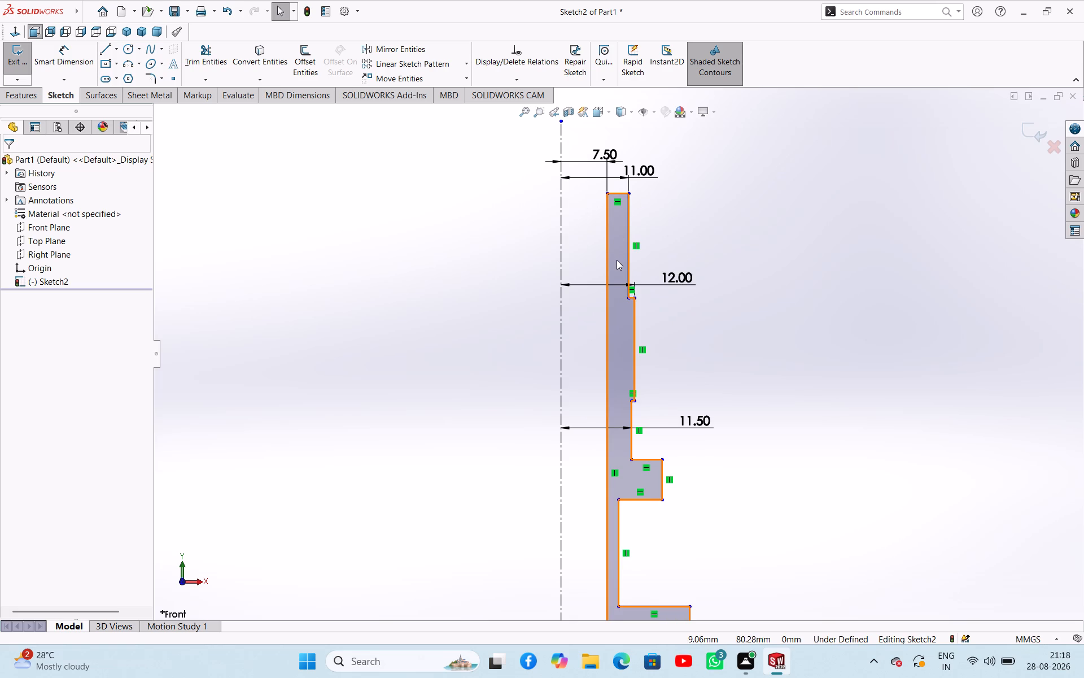
scroll(684, 515, "up", 4)
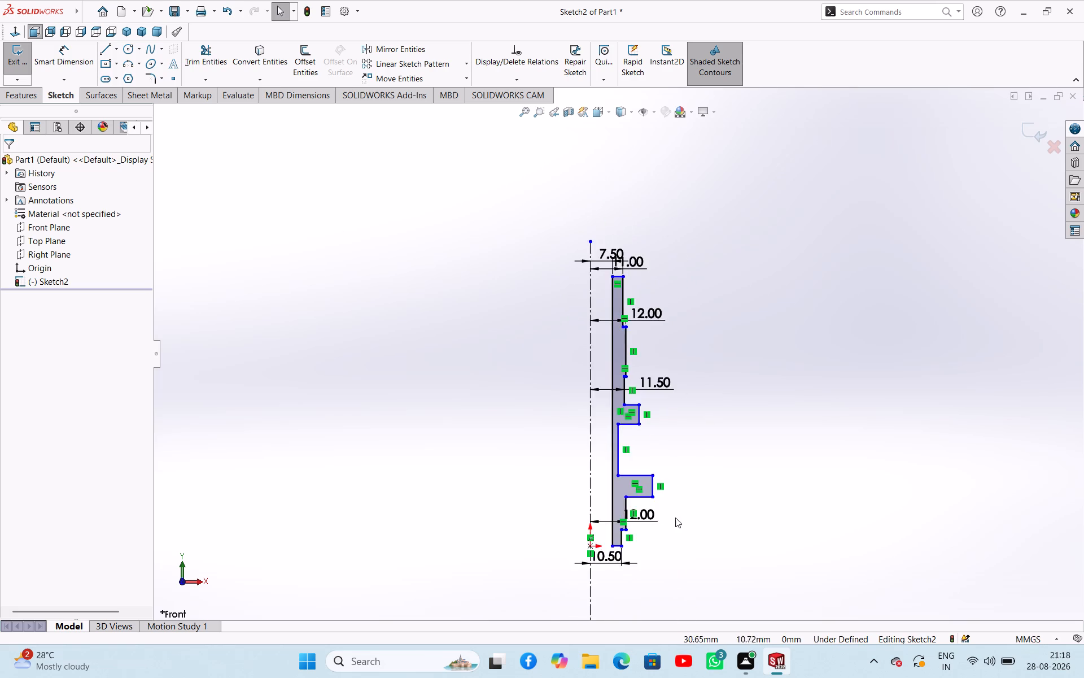
scroll(641, 542, "down", 3)
right_click_drag(666, 512, 718, 373)
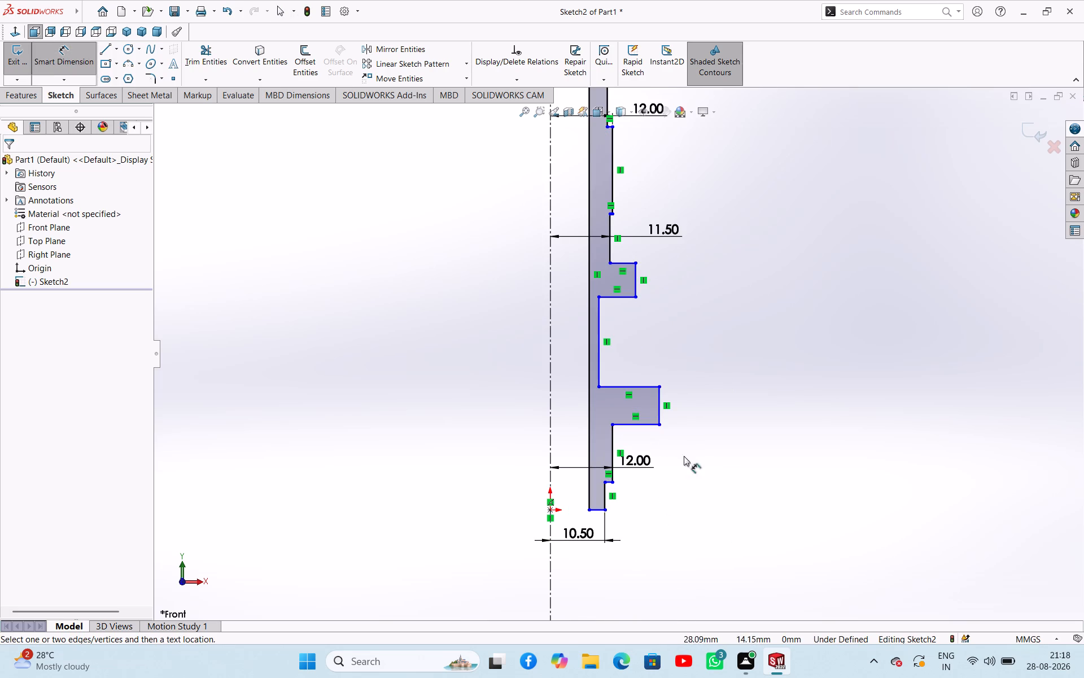
left_click(597, 511)
scroll(672, 308, "up", 5)
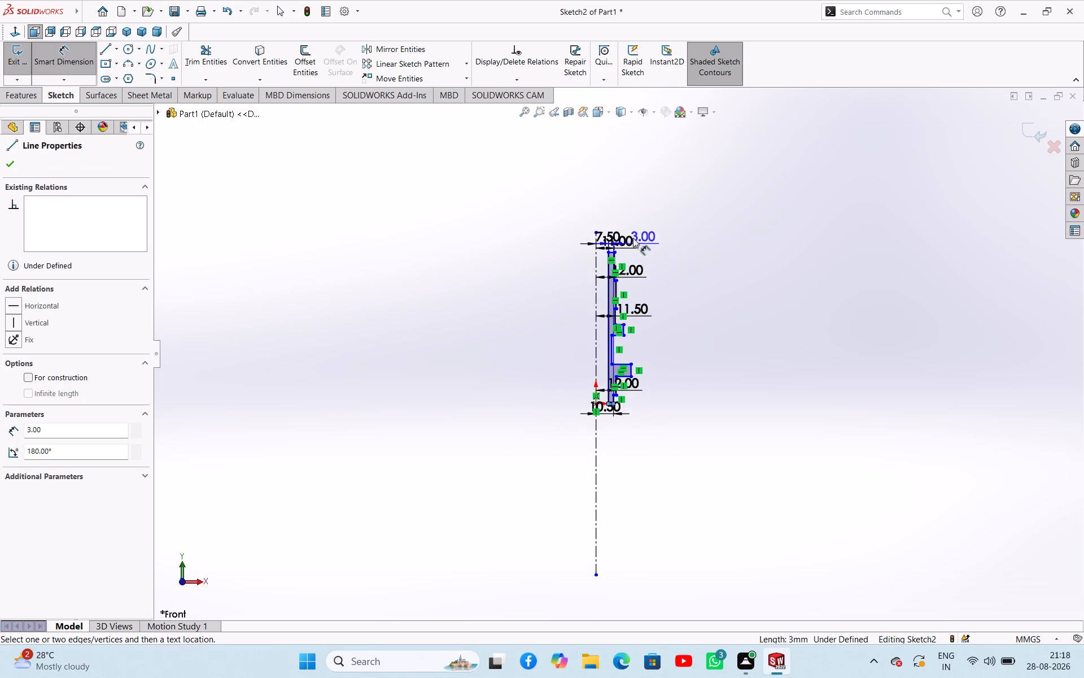
scroll(623, 235, "down", 8)
left_click(554, 373)
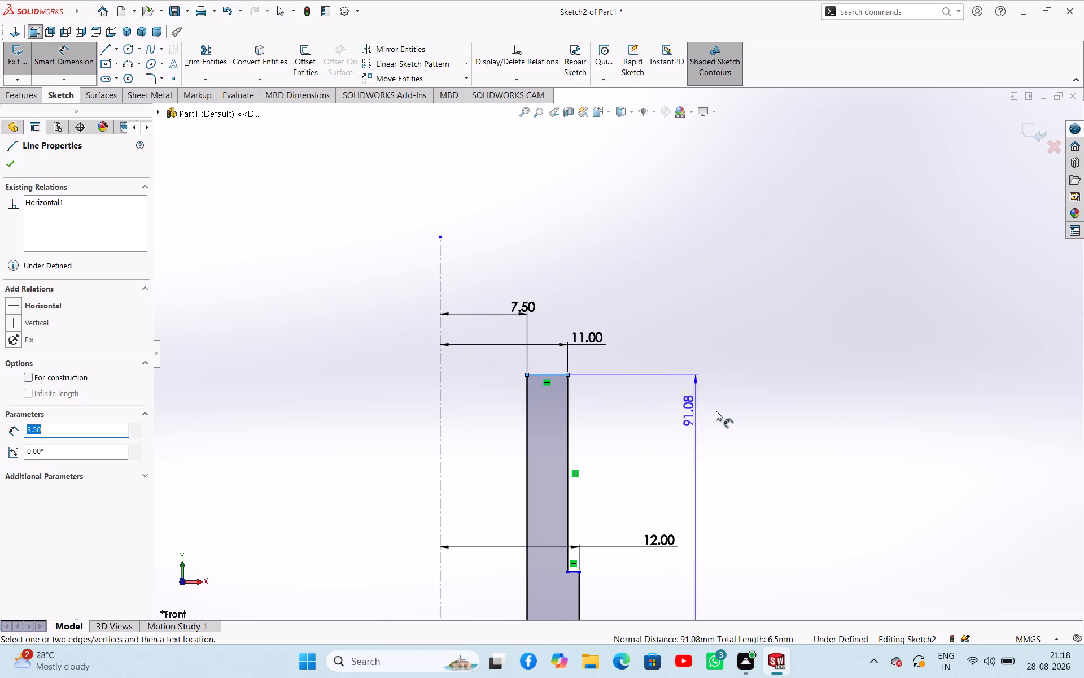
left_click(773, 427)
type("55")
key("Return")
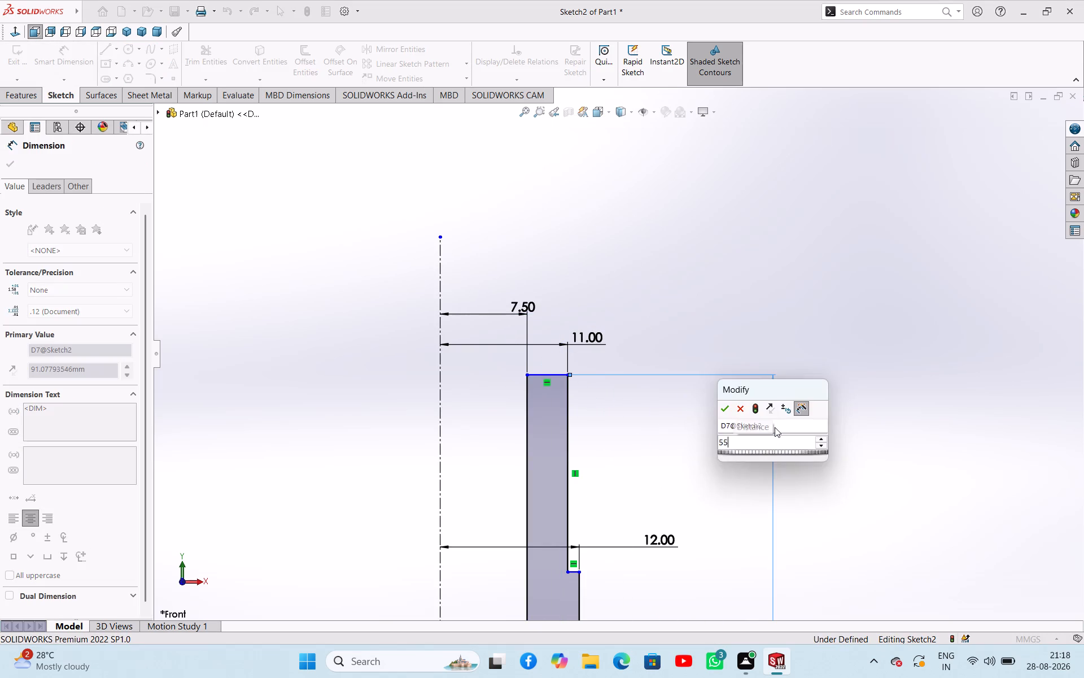
Move the upper 12 mm section's lower and upper shoulder lines down below the profile's top line to restore the stepped outline.
scroll(622, 576, "up", 6)
scroll(633, 514, "up", 3)
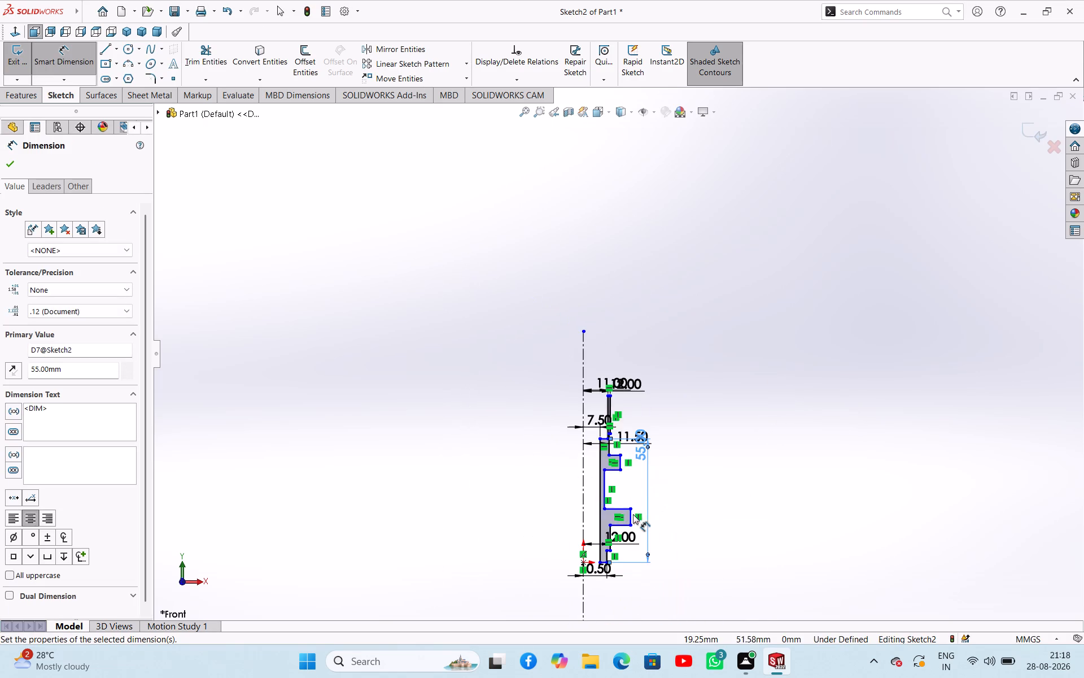
scroll(602, 414, "down", 10)
scroll(646, 440, "up", 4)
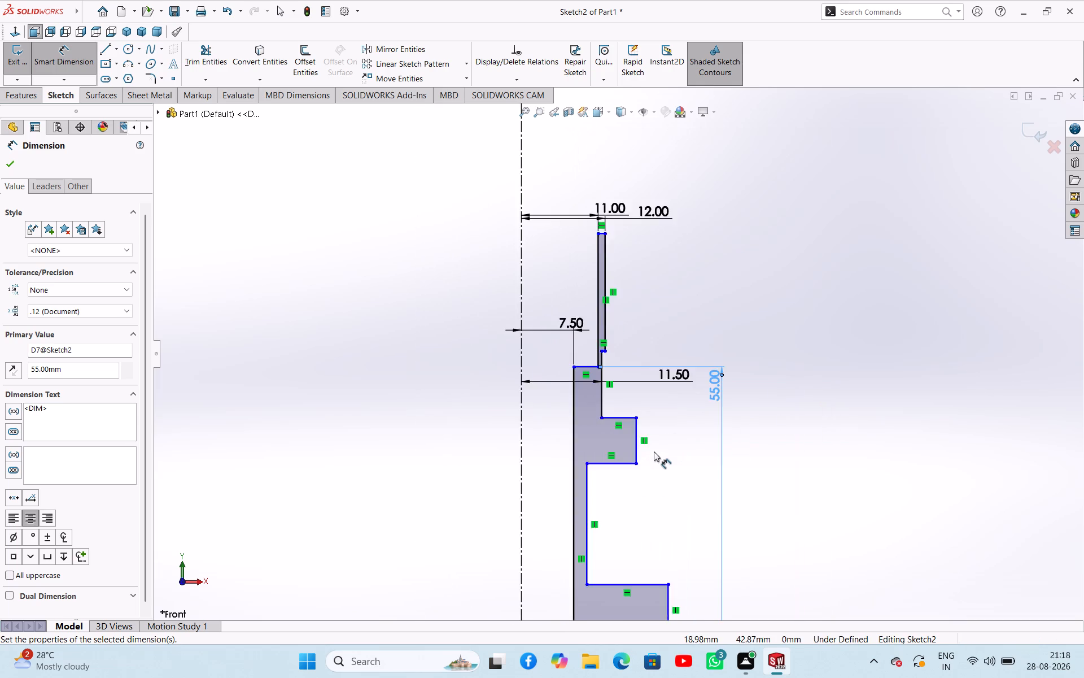
scroll(654, 451, "up", 2)
scroll(648, 455, "down", 2)
scroll(647, 456, "up", 2)
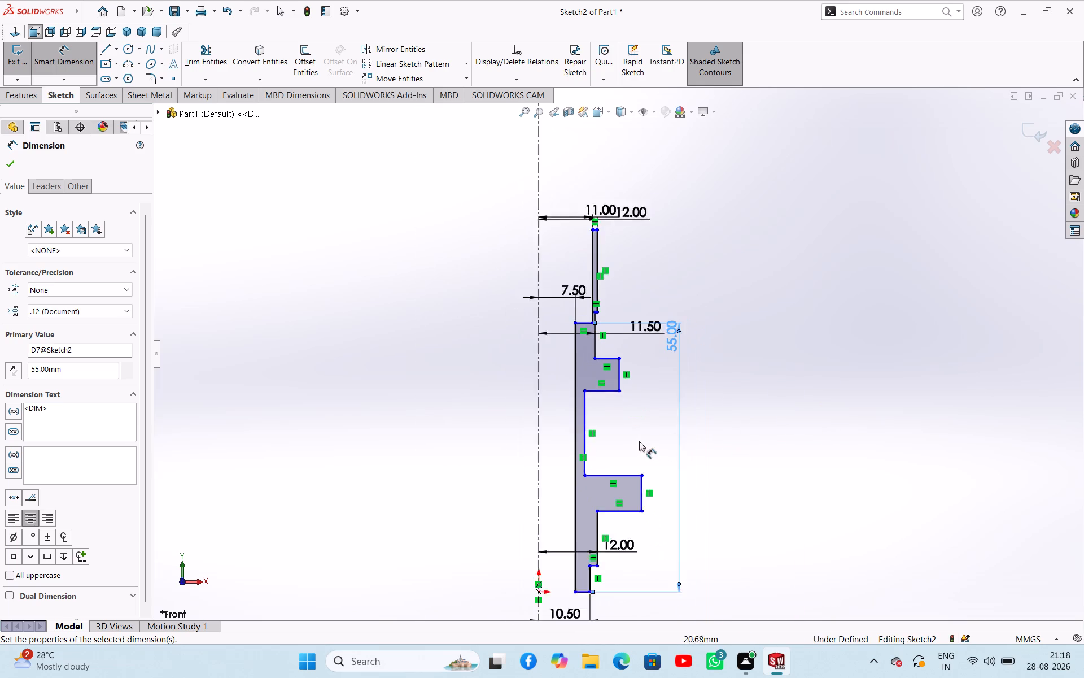
scroll(639, 441, "up", 1)
scroll(643, 411, "down", 5)
scroll(563, 221, "up", 2)
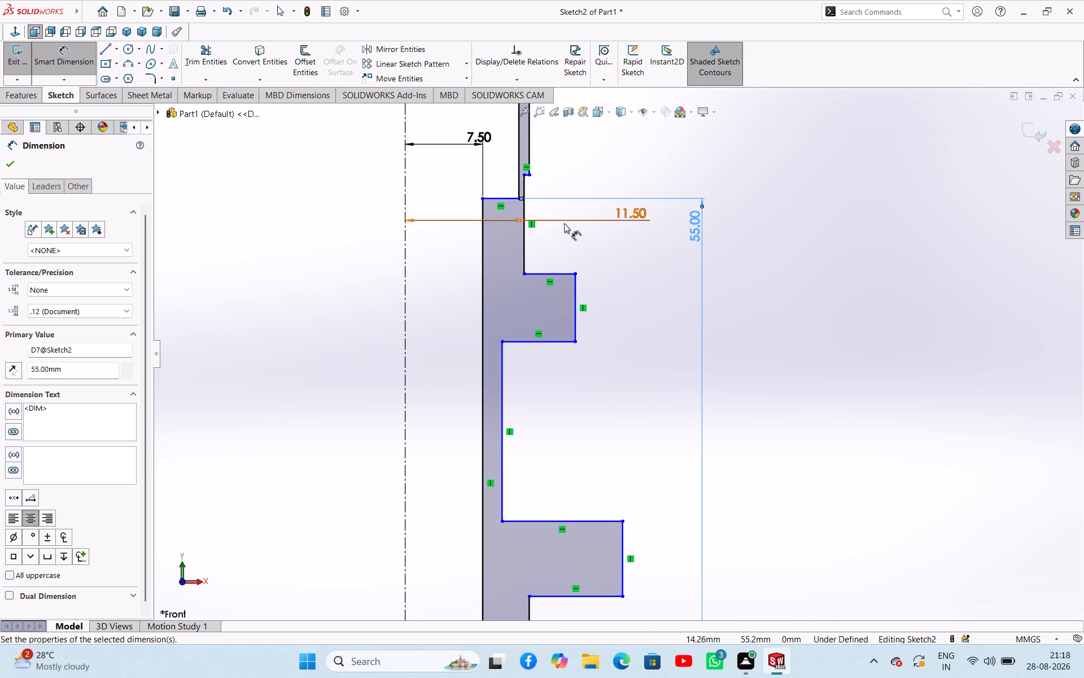
scroll(564, 223, "up", 2)
scroll(615, 274, "up", 2)
right_click(732, 272)
left_click(772, 307)
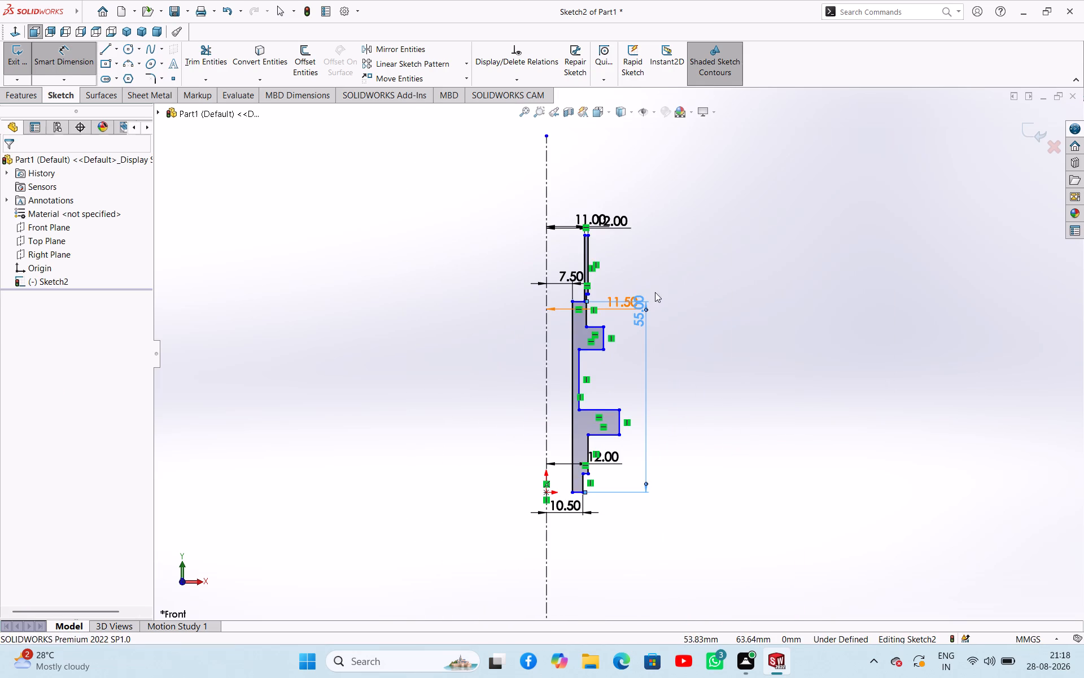
scroll(606, 240, "down", 7)
scroll(556, 302, "down", 2)
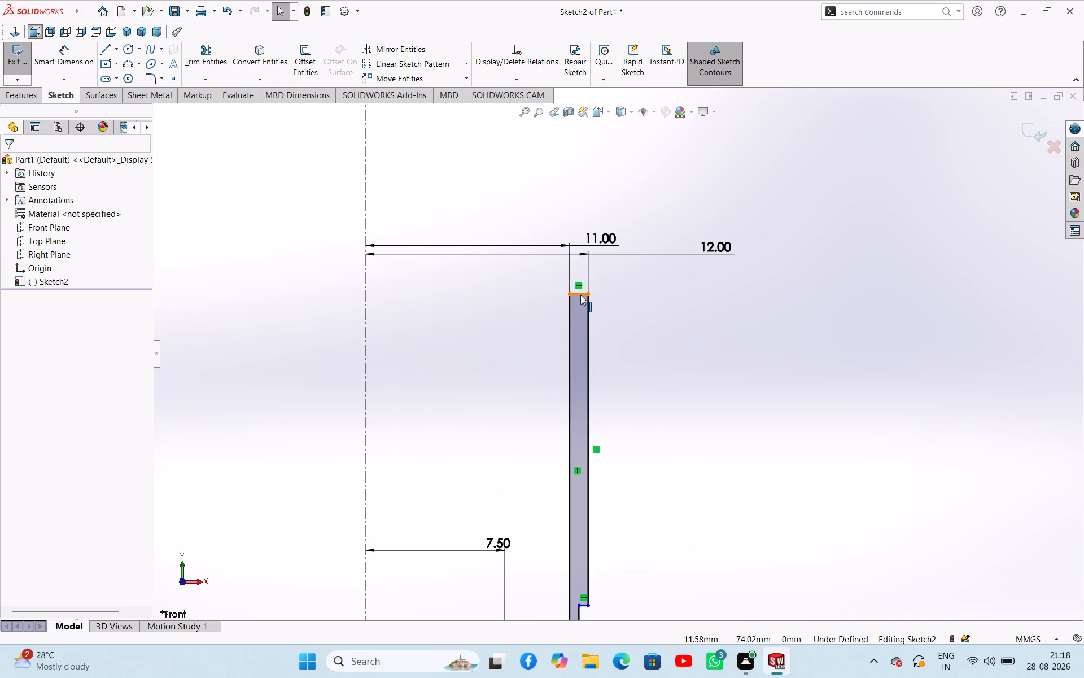
left_click_drag(580, 295, 588, 521)
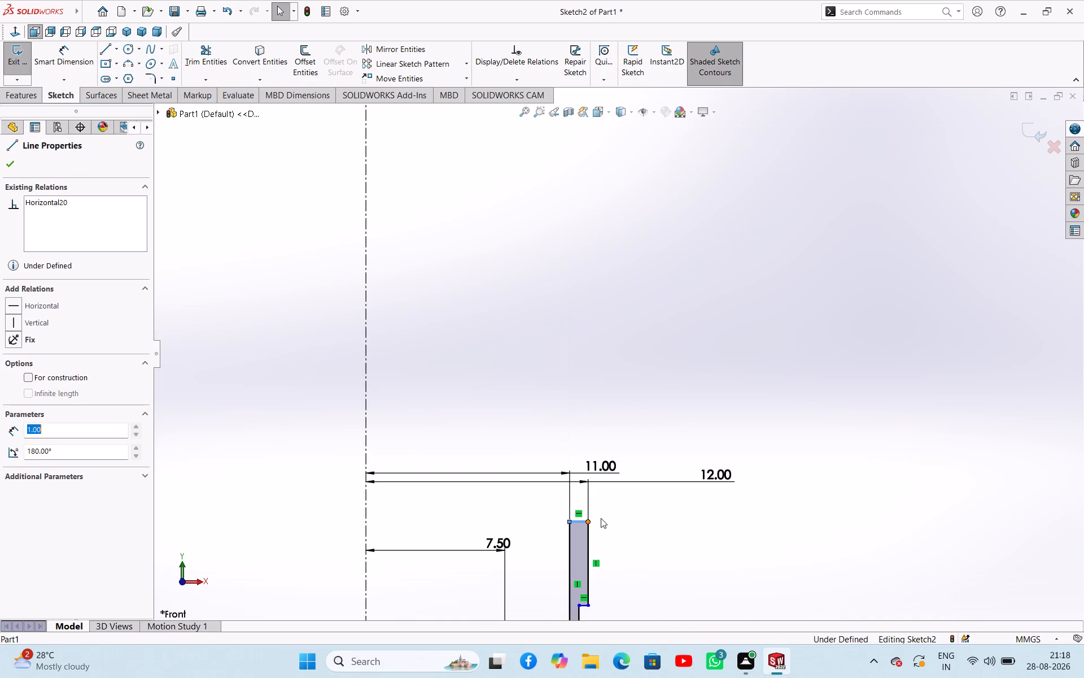
scroll(637, 497, "up", 5)
scroll(629, 470, "down", 7)
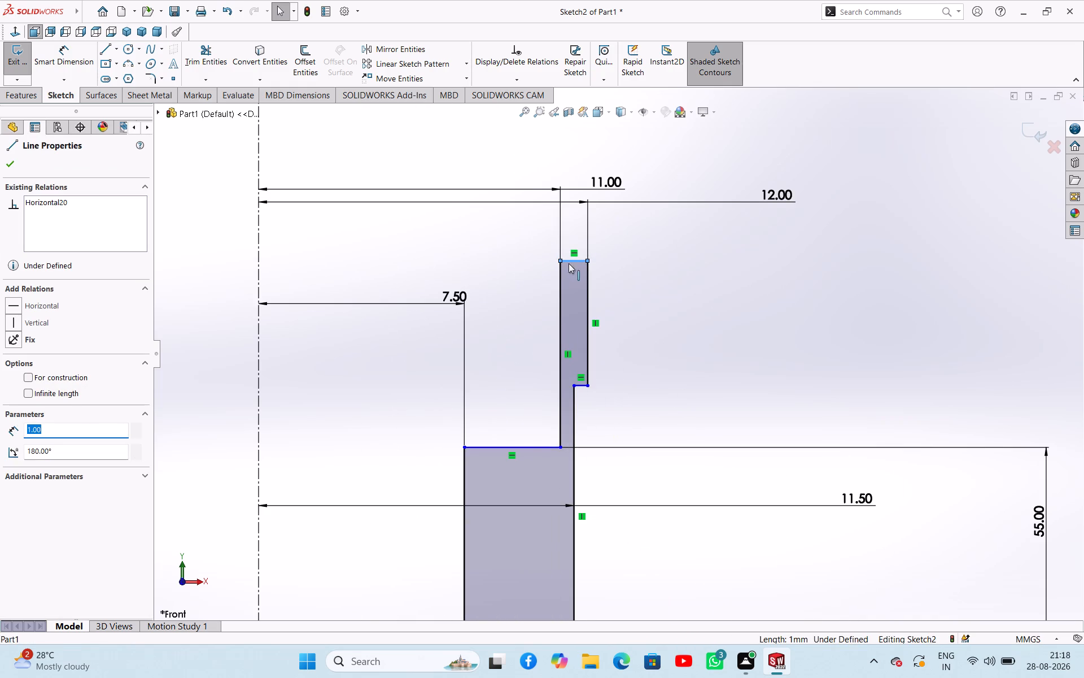
left_click_drag(582, 386, 592, 563)
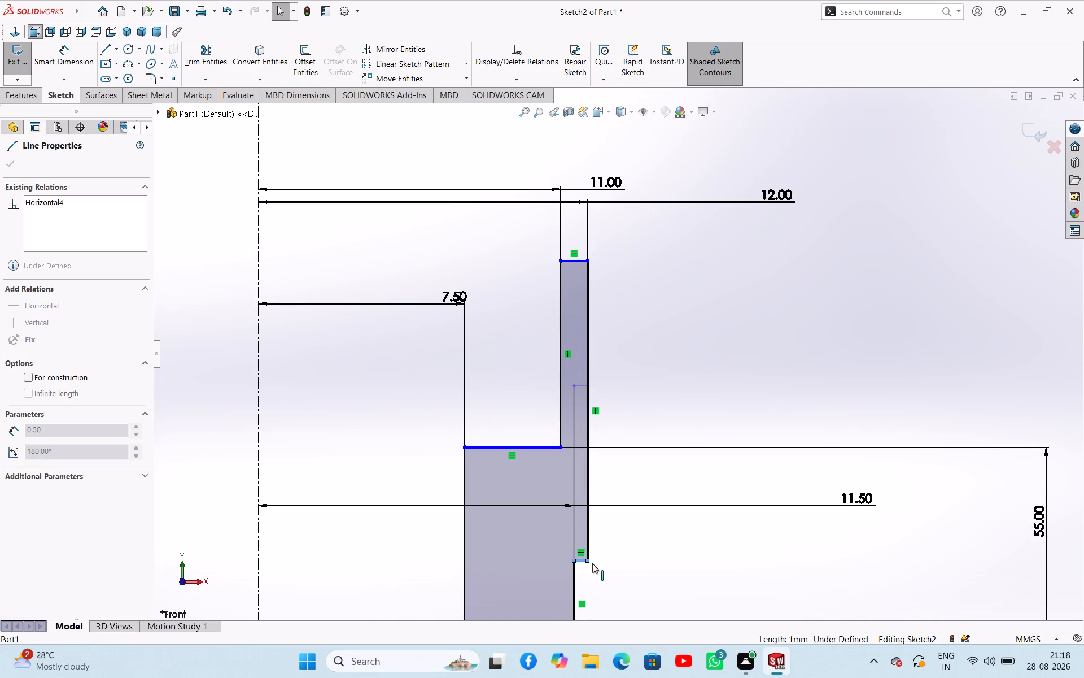
left_click_drag(592, 563, 595, 588)
left_click_drag(574, 257, 569, 363)
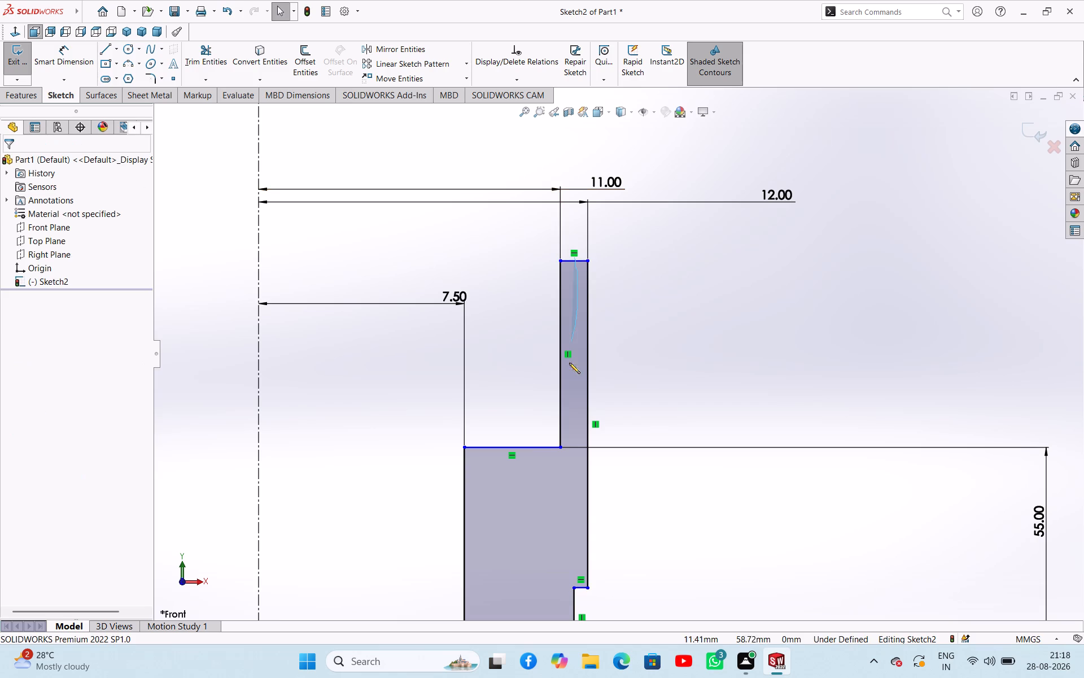
left_click_drag(569, 363, 560, 444)
left_click(707, 302)
left_click_drag(575, 261, 558, 518)
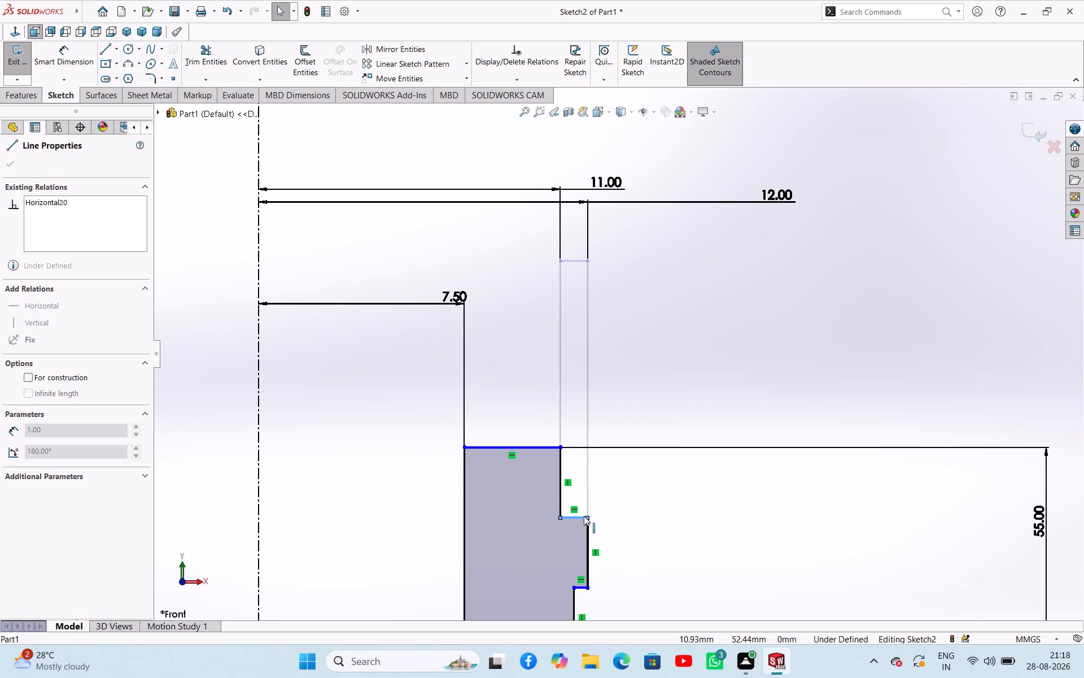
Dimension the height of the lowest section's outer vertical line, at the profile's base, at 8 mm.
scroll(673, 488, "up", 14)
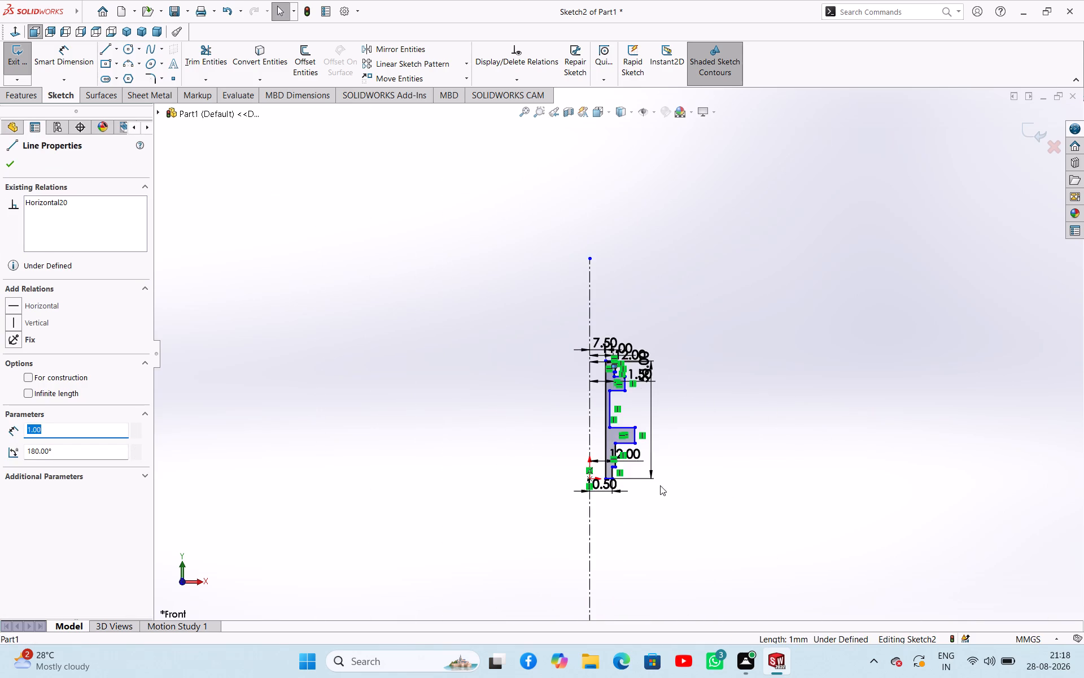
scroll(623, 474, "down", 9)
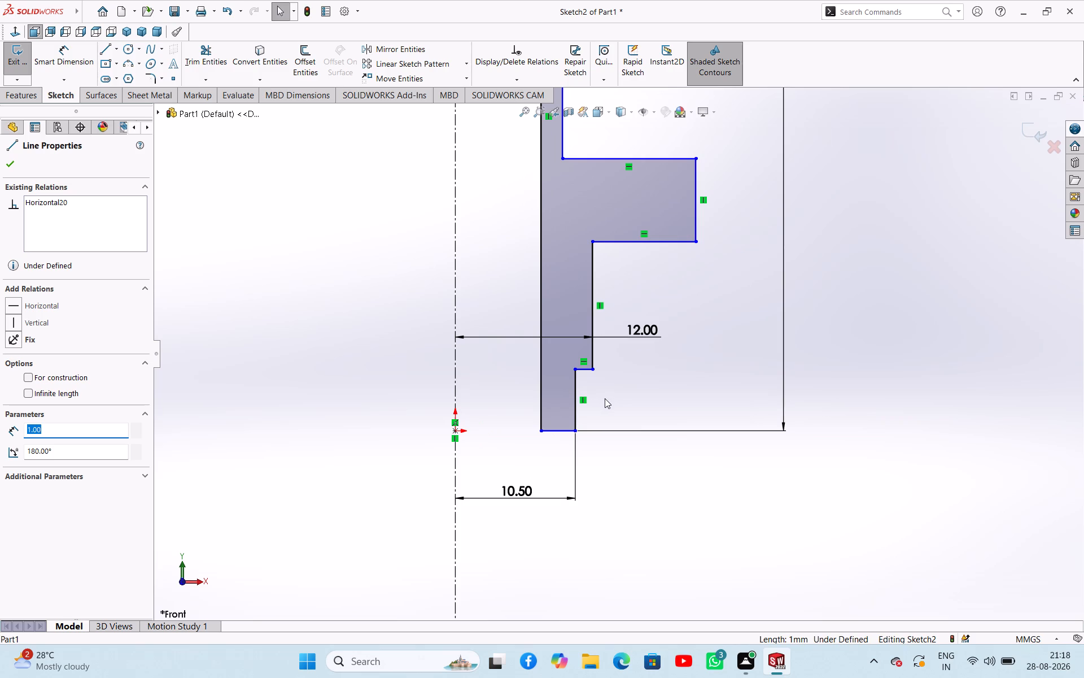
right_click_drag(788, 499, 802, 434)
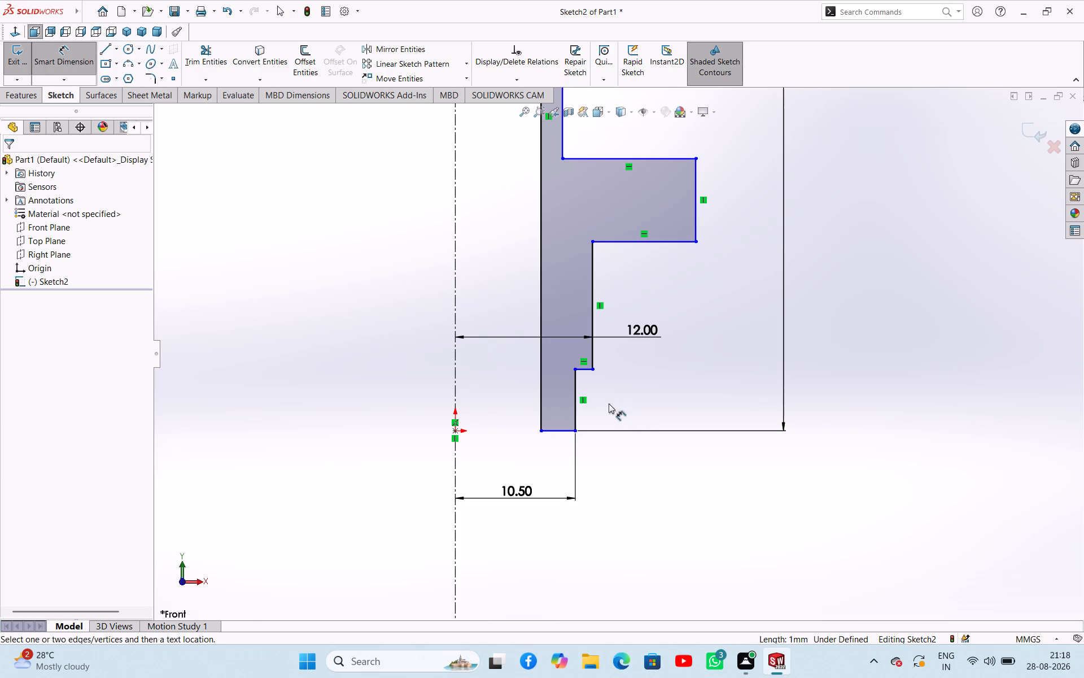
left_click(574, 389)
left_click(648, 464)
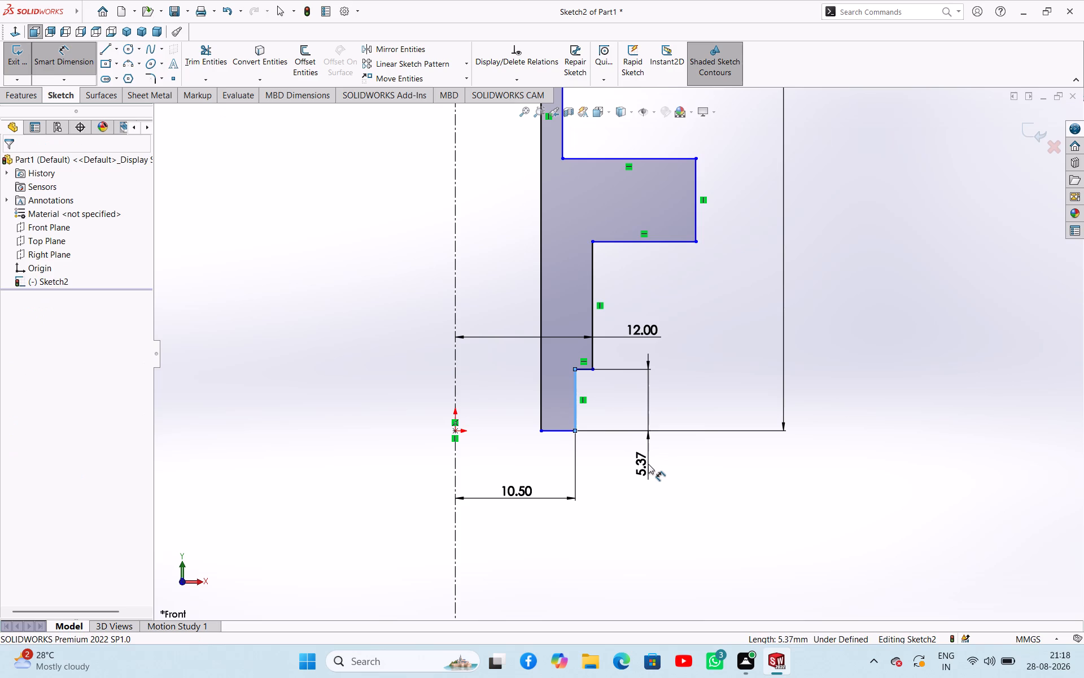
key("8")
key("Return")
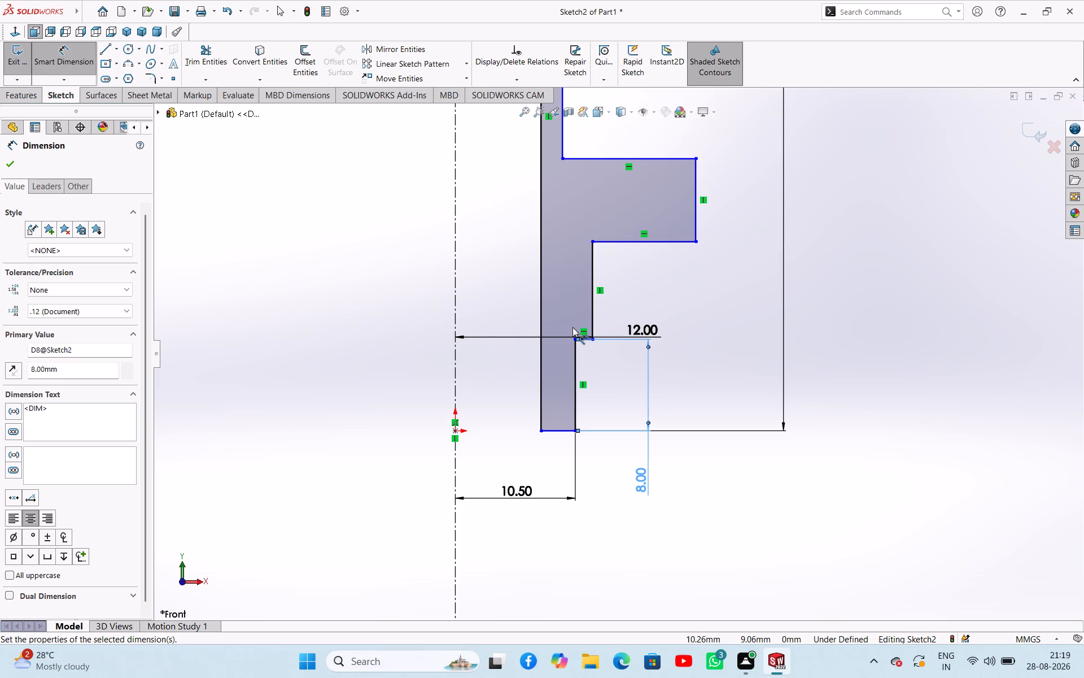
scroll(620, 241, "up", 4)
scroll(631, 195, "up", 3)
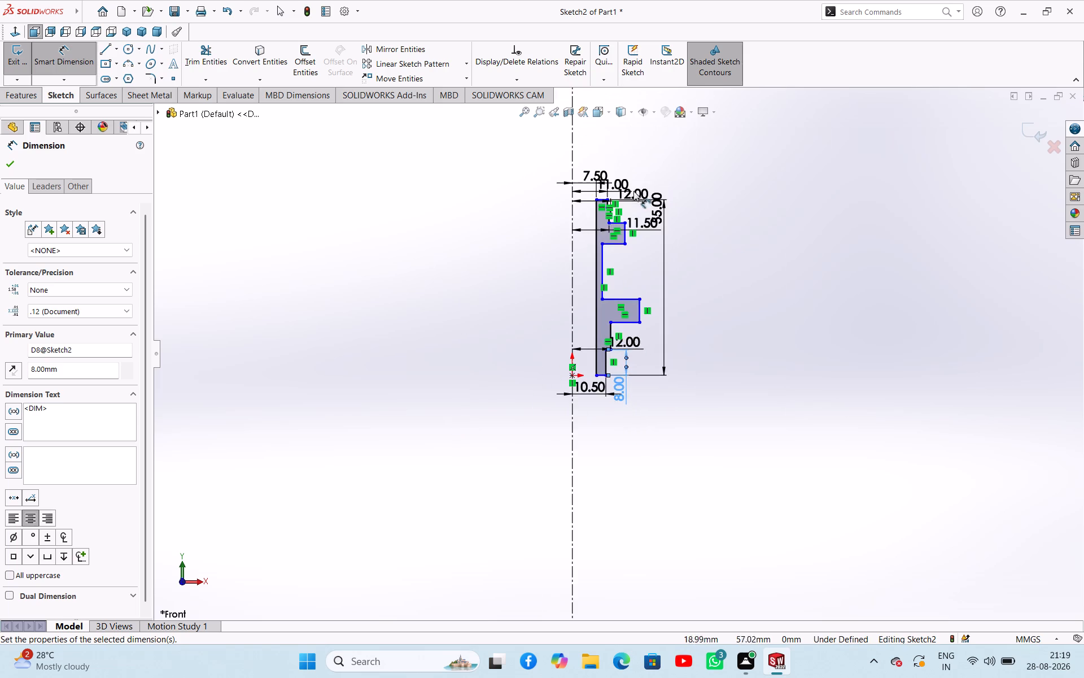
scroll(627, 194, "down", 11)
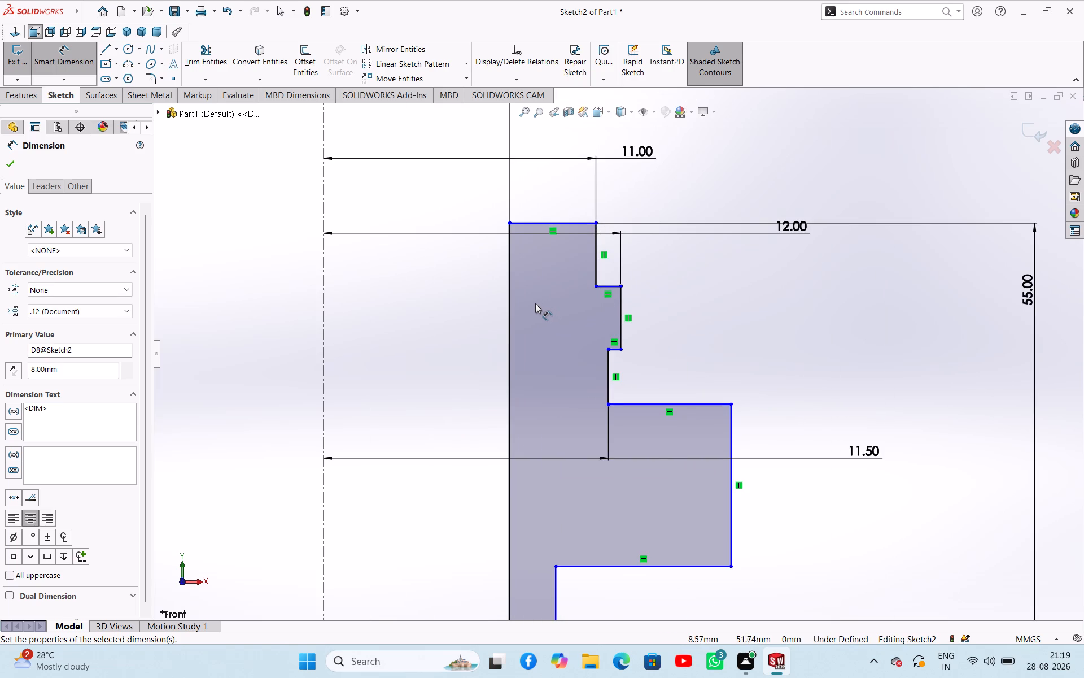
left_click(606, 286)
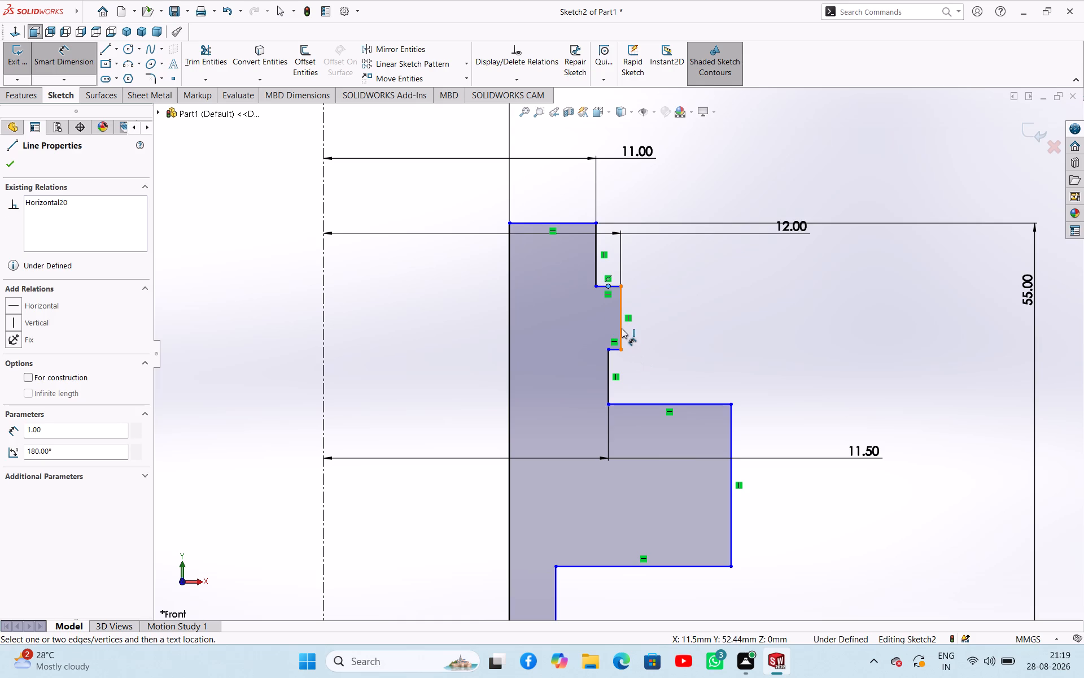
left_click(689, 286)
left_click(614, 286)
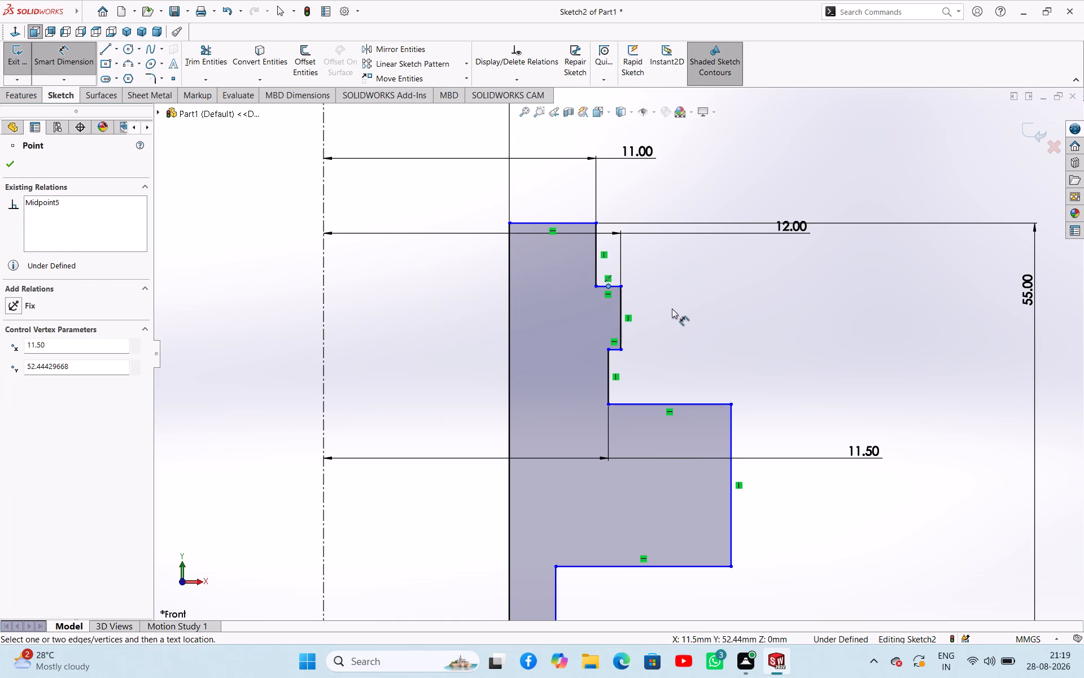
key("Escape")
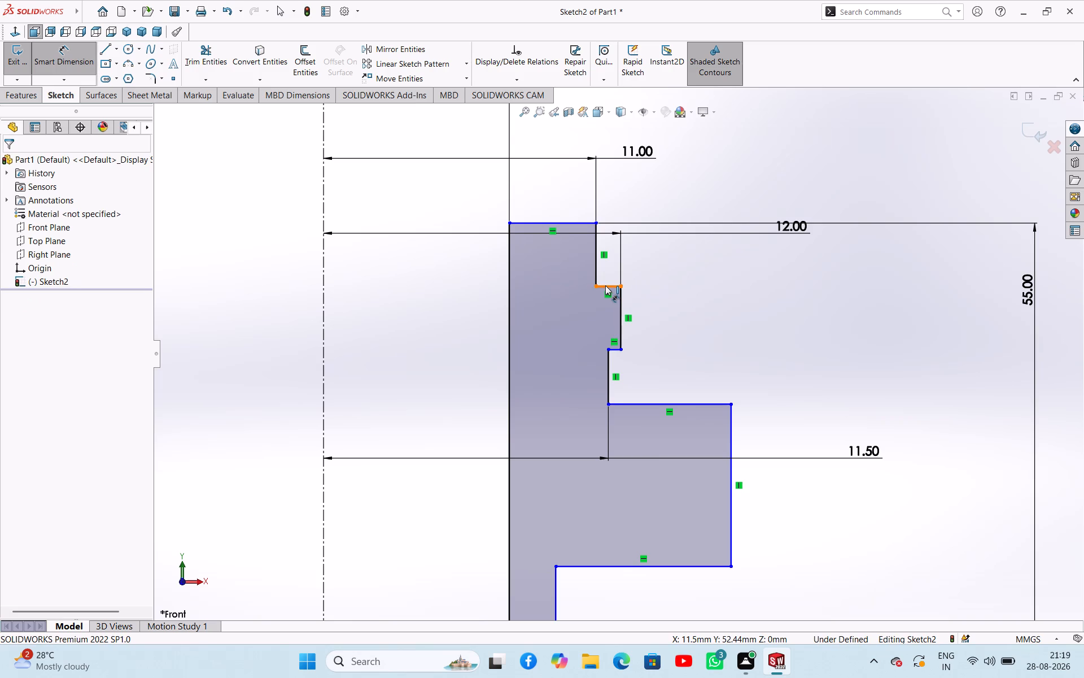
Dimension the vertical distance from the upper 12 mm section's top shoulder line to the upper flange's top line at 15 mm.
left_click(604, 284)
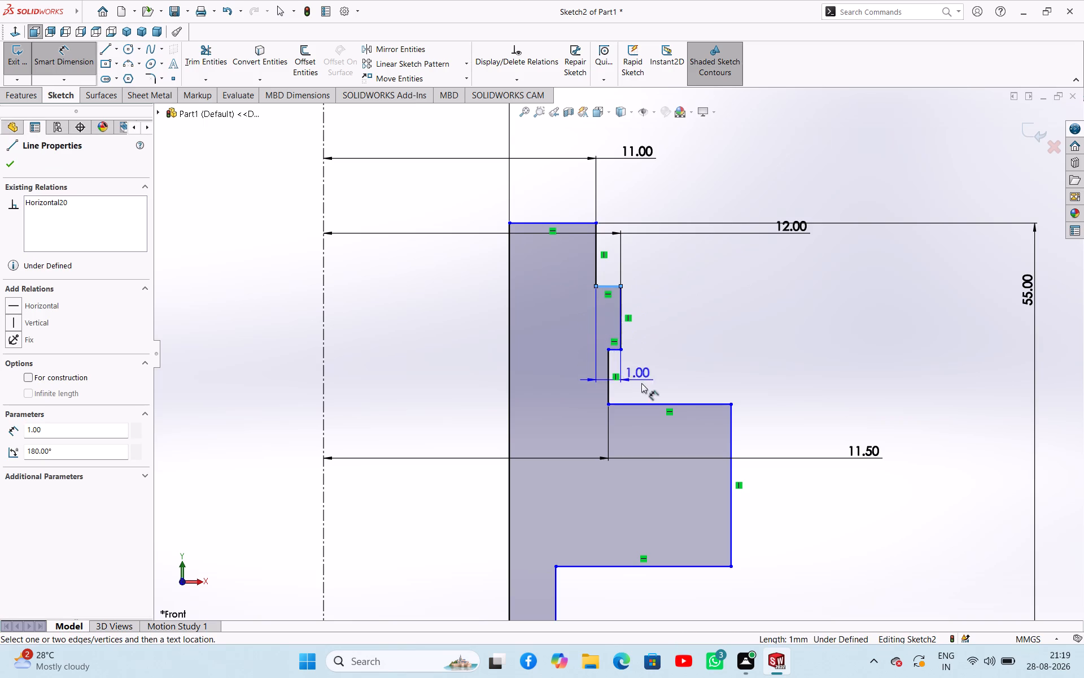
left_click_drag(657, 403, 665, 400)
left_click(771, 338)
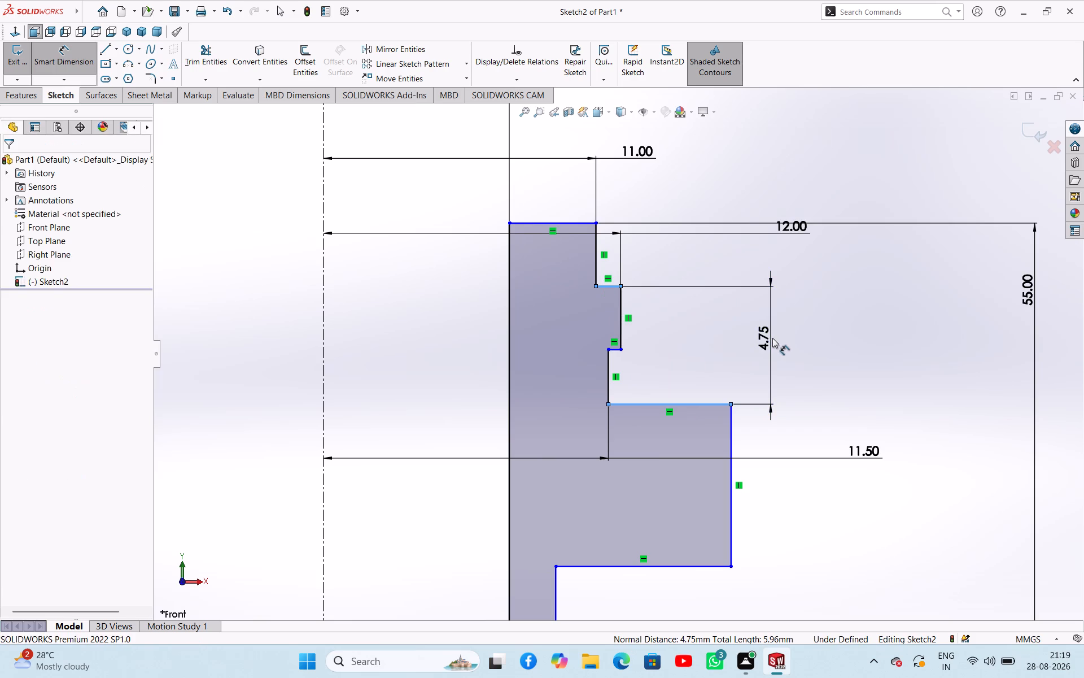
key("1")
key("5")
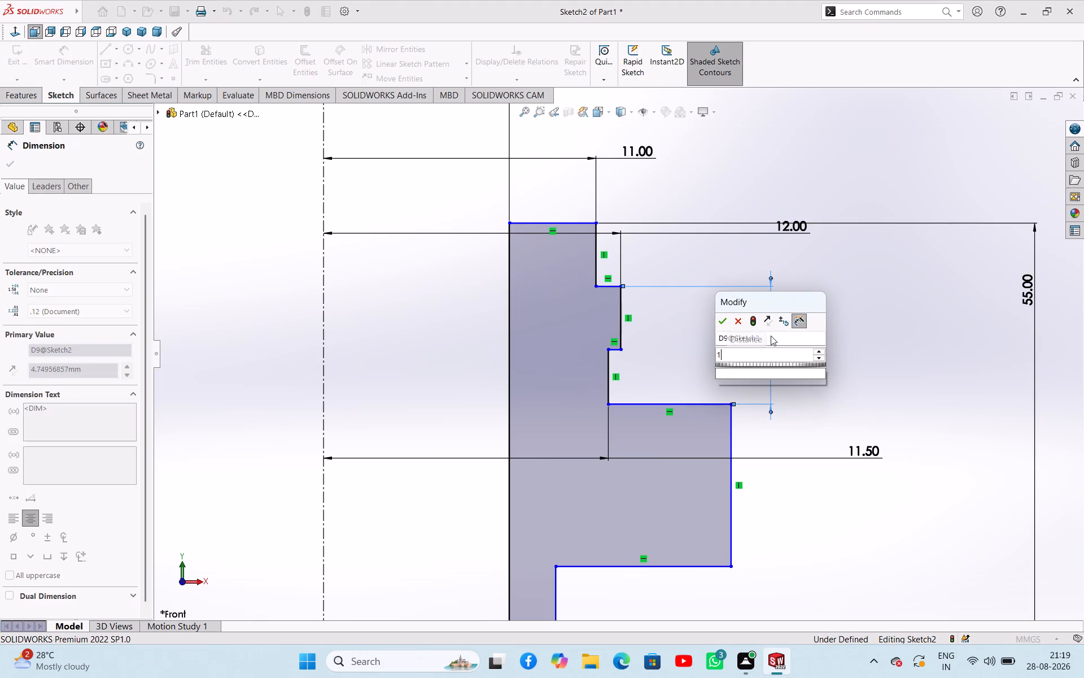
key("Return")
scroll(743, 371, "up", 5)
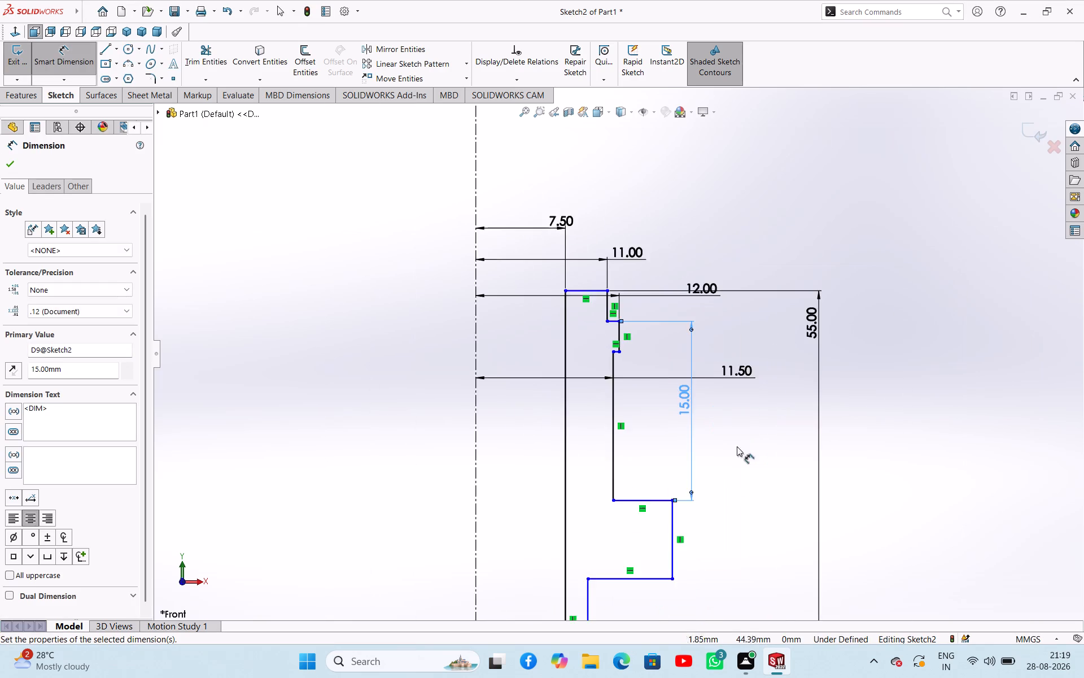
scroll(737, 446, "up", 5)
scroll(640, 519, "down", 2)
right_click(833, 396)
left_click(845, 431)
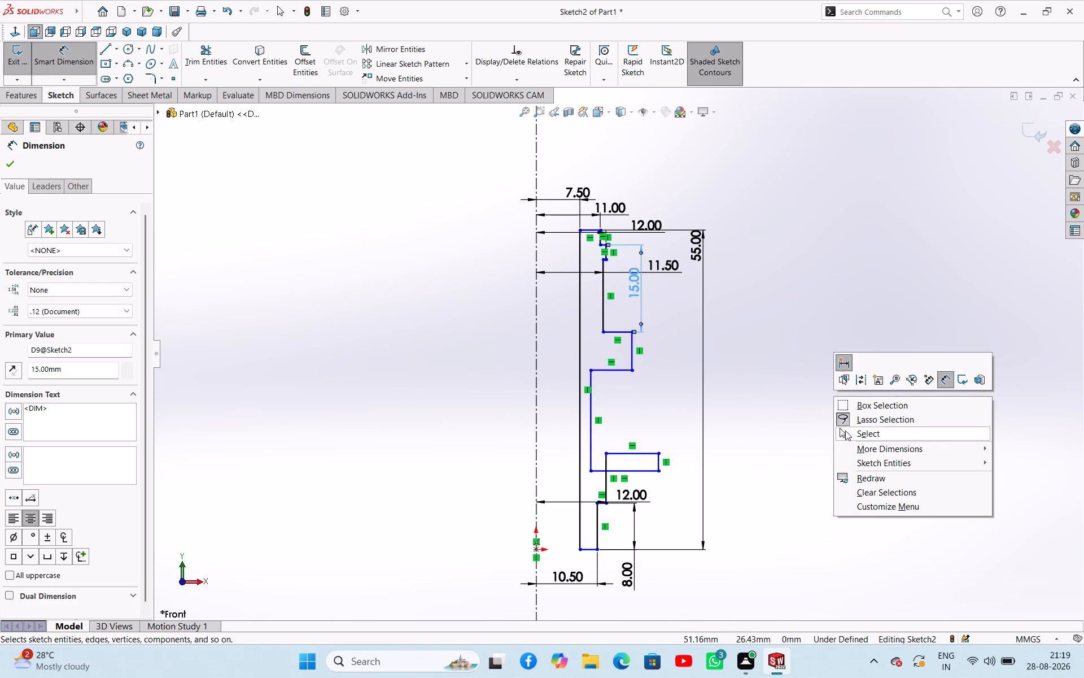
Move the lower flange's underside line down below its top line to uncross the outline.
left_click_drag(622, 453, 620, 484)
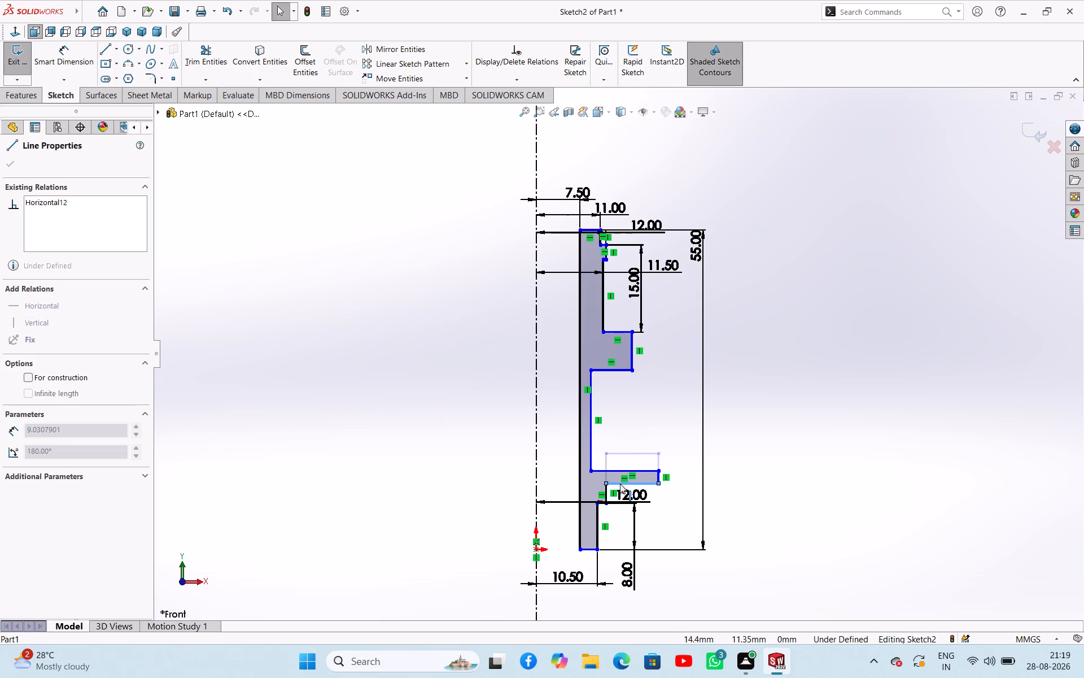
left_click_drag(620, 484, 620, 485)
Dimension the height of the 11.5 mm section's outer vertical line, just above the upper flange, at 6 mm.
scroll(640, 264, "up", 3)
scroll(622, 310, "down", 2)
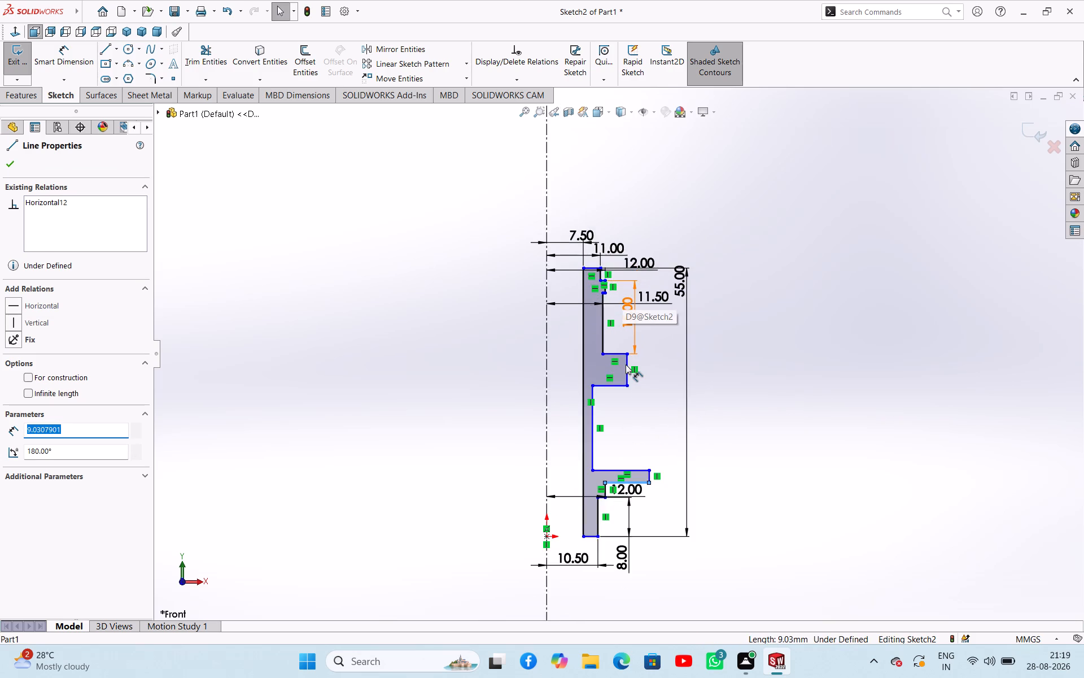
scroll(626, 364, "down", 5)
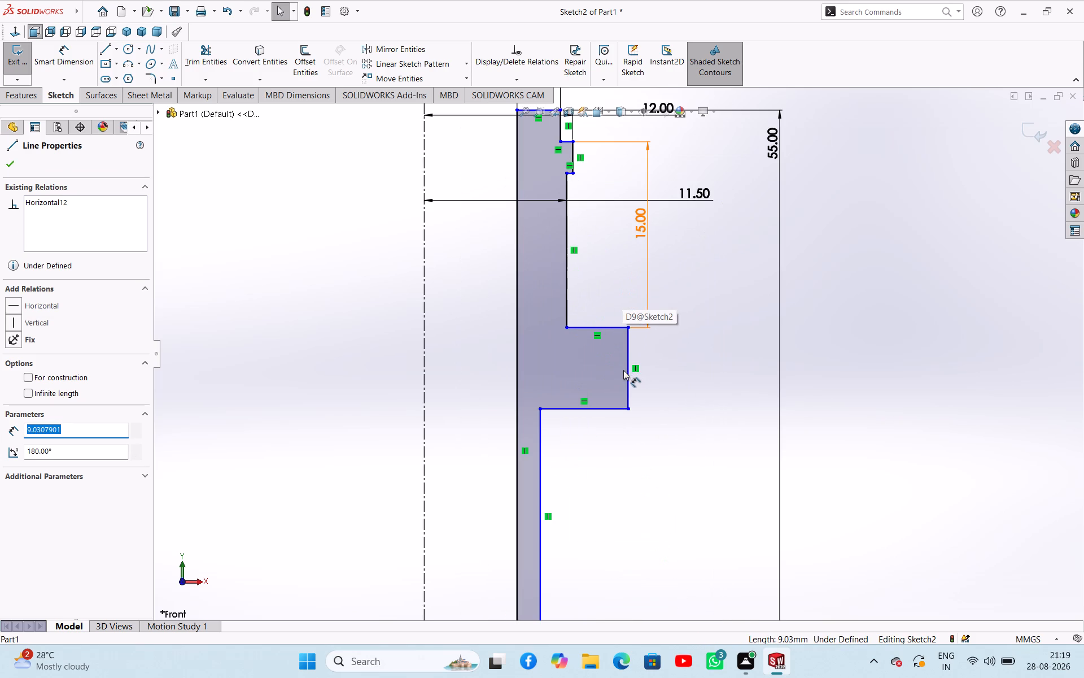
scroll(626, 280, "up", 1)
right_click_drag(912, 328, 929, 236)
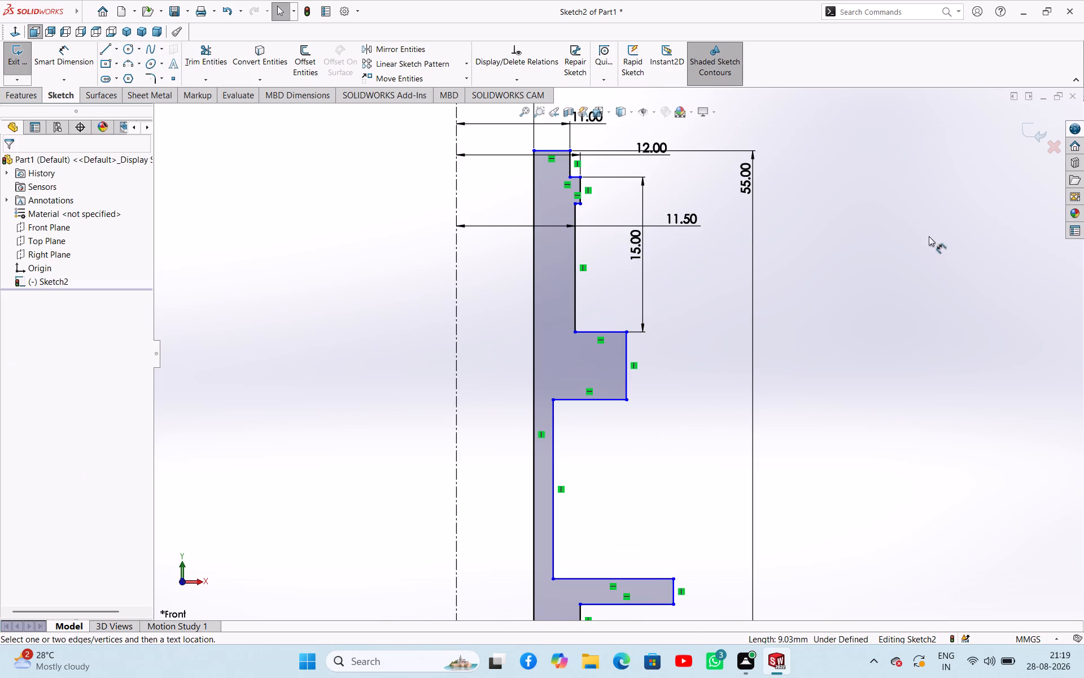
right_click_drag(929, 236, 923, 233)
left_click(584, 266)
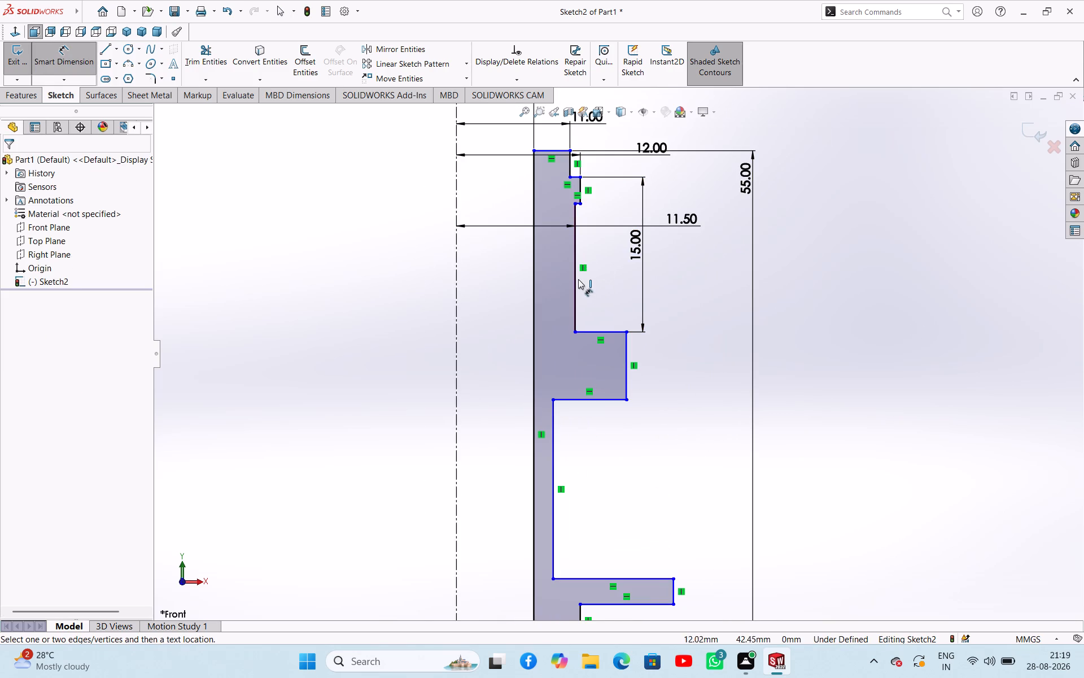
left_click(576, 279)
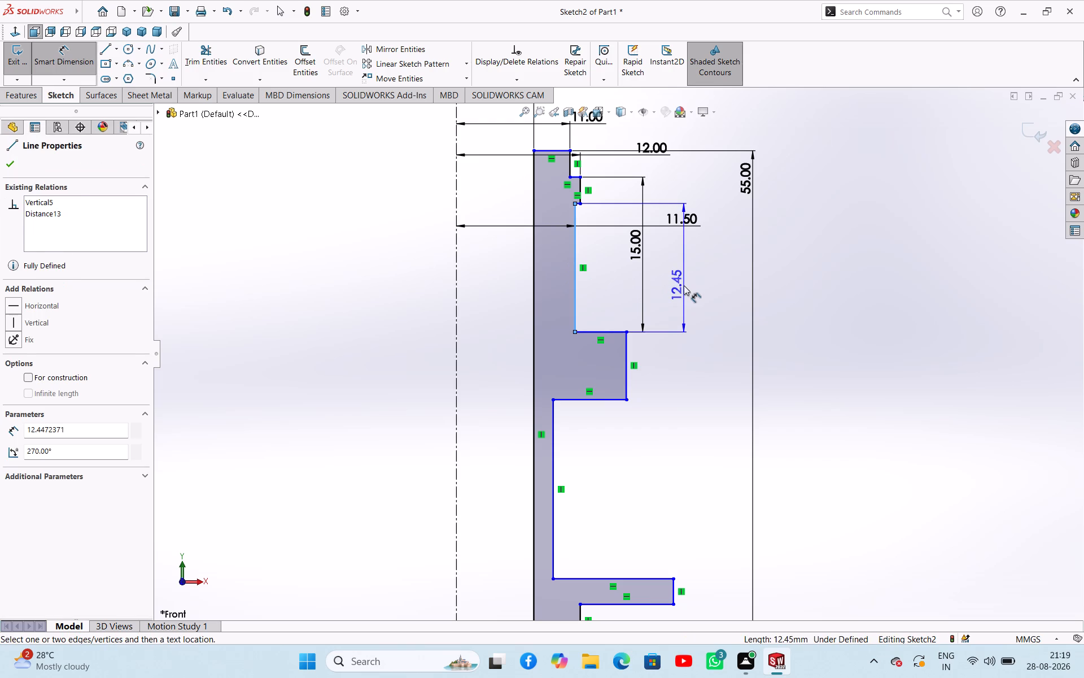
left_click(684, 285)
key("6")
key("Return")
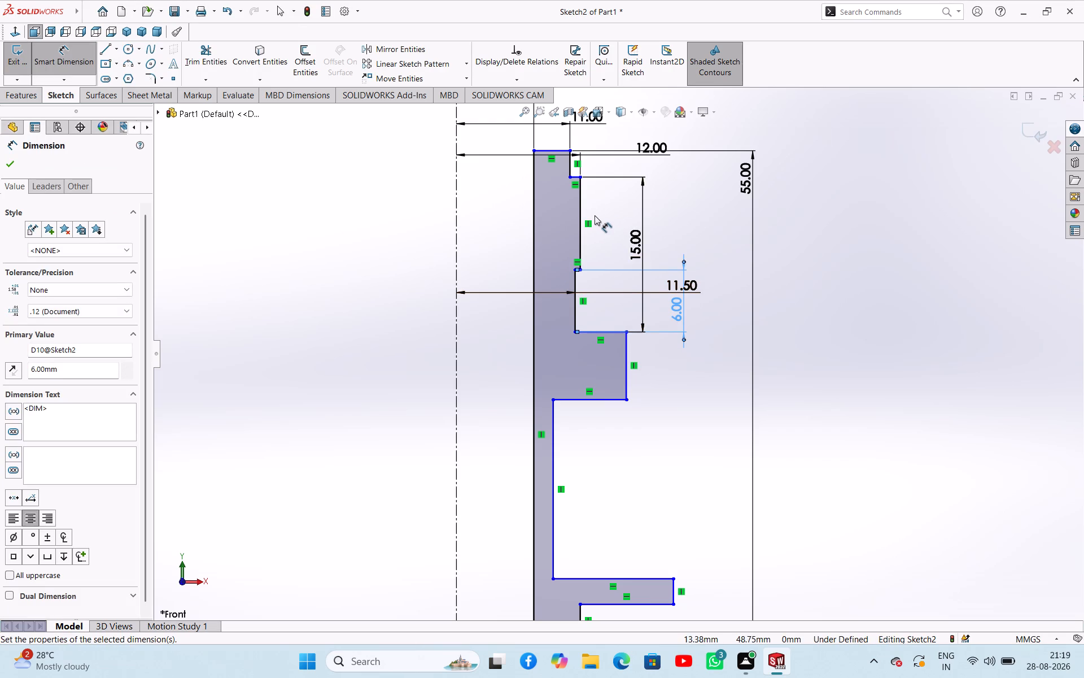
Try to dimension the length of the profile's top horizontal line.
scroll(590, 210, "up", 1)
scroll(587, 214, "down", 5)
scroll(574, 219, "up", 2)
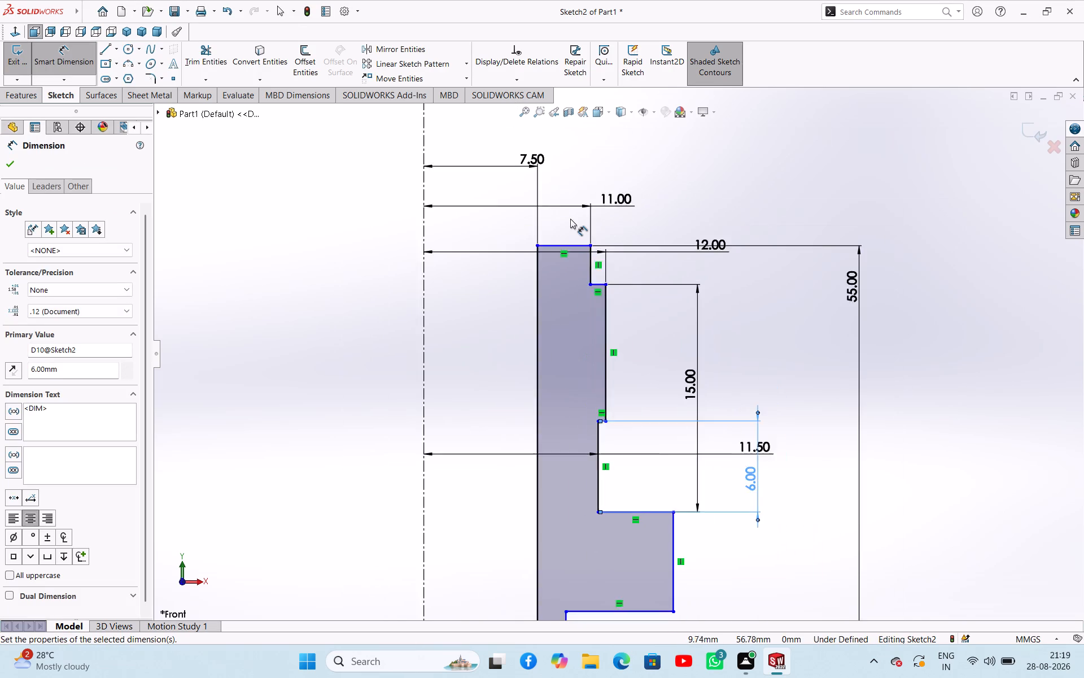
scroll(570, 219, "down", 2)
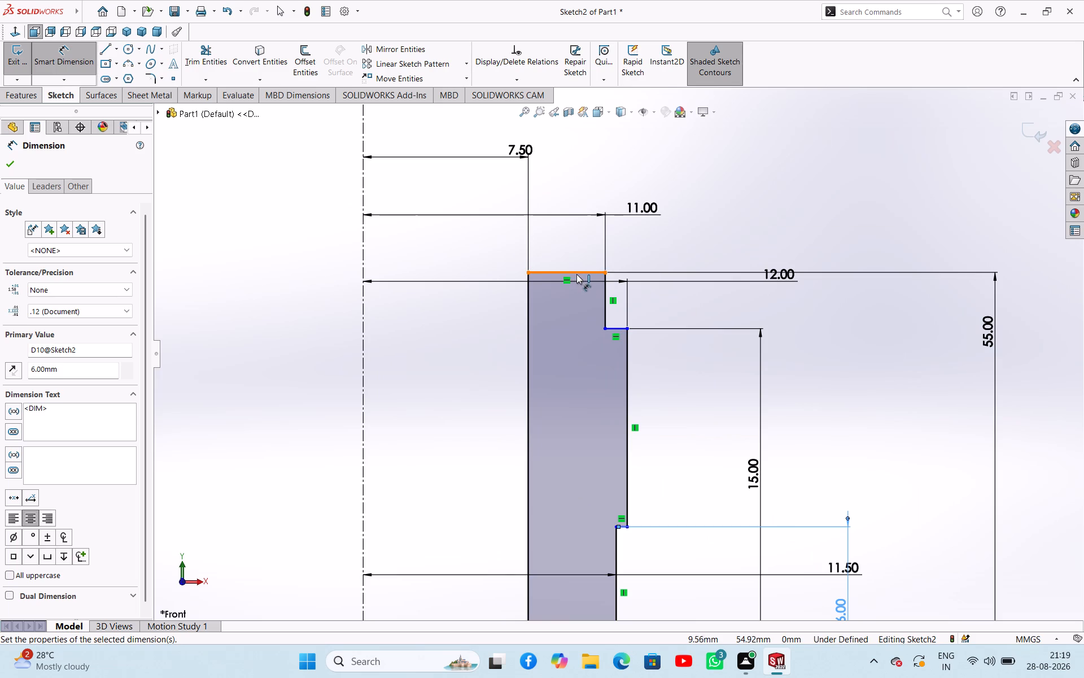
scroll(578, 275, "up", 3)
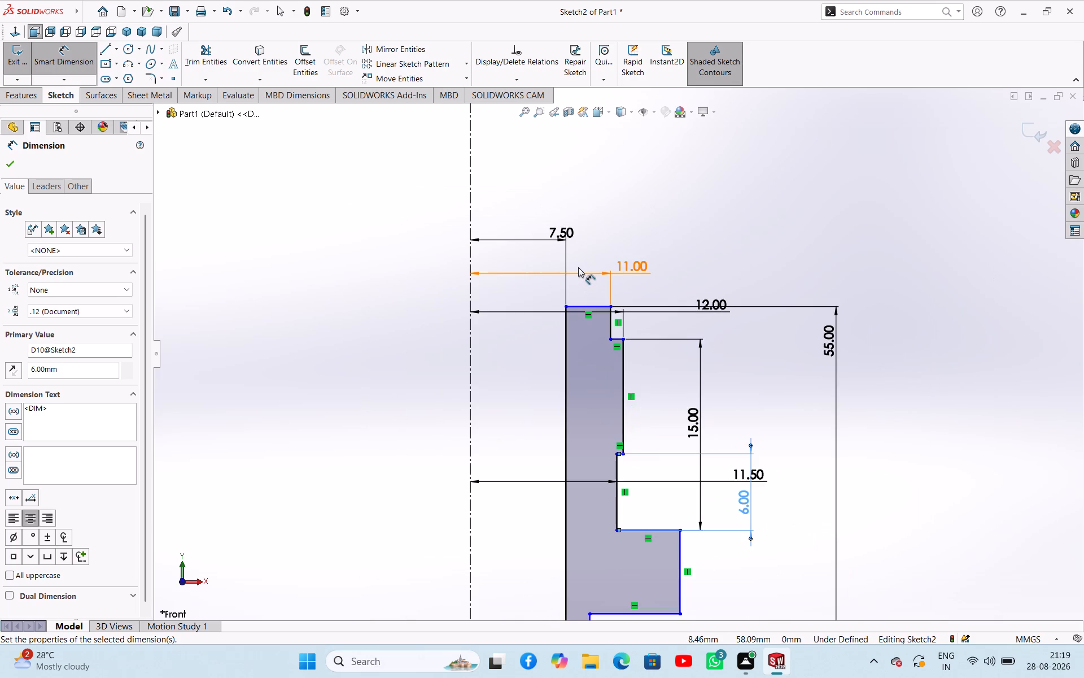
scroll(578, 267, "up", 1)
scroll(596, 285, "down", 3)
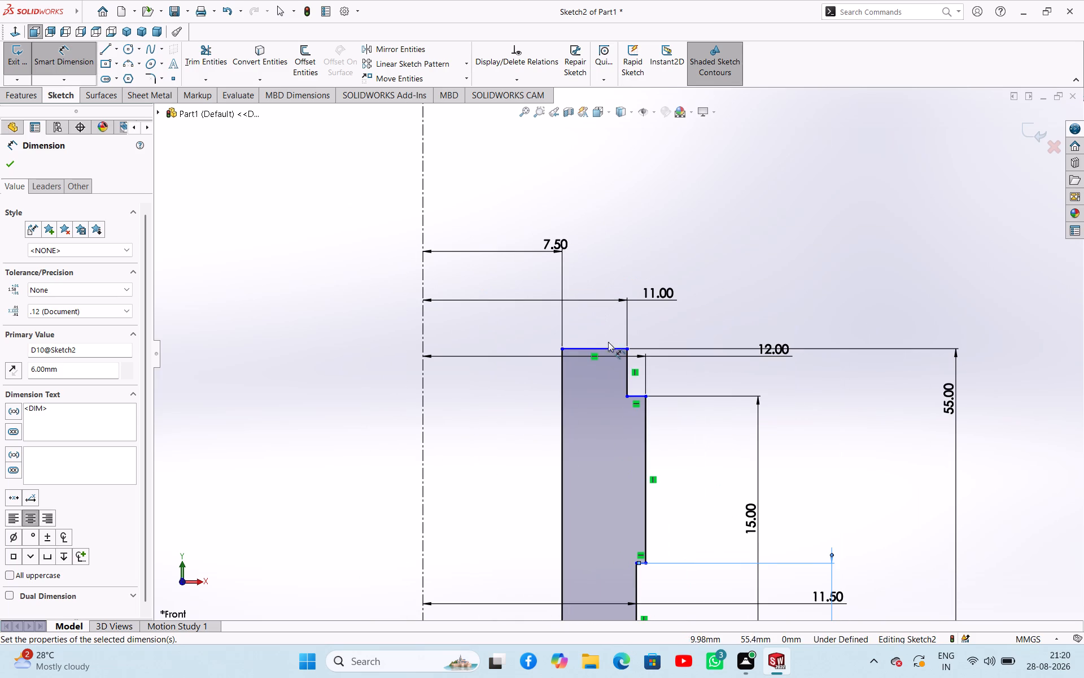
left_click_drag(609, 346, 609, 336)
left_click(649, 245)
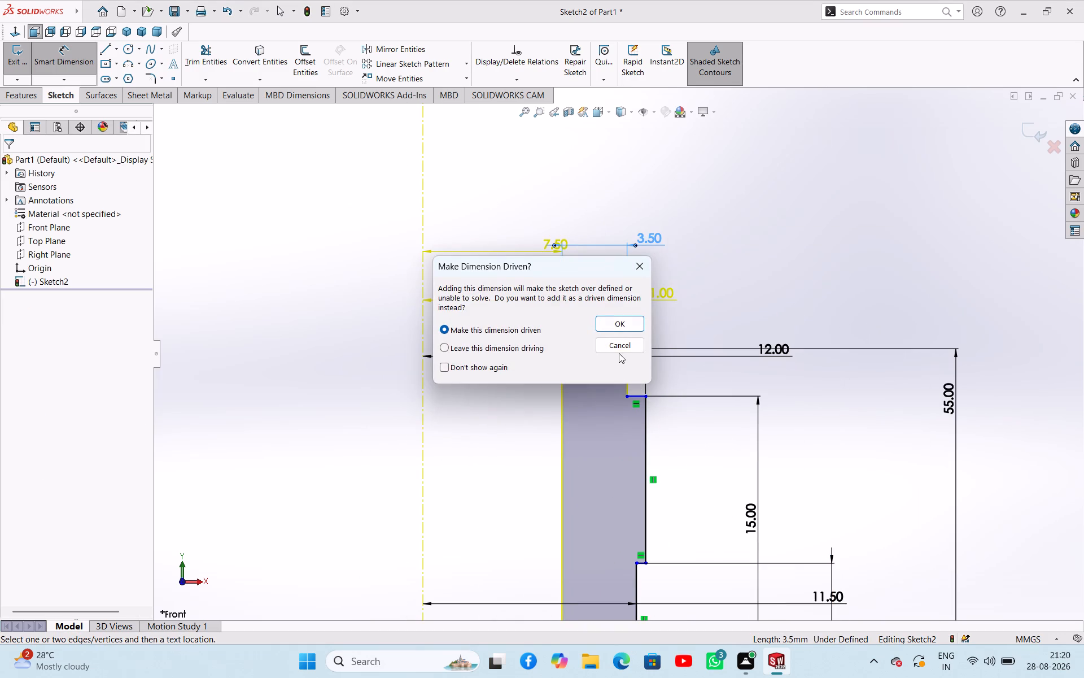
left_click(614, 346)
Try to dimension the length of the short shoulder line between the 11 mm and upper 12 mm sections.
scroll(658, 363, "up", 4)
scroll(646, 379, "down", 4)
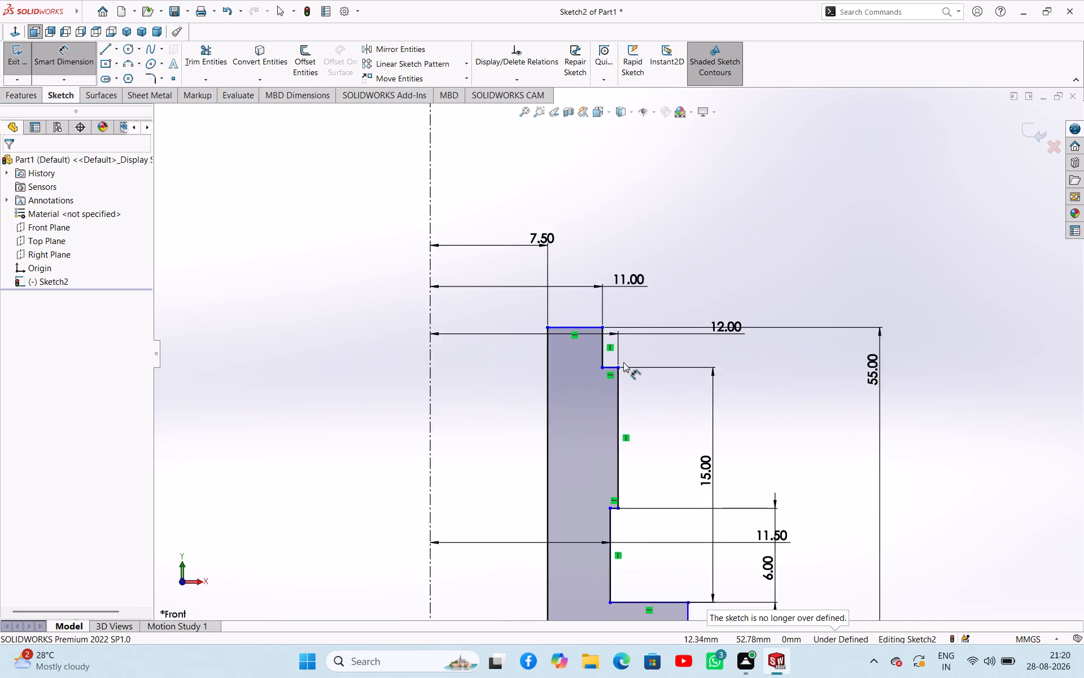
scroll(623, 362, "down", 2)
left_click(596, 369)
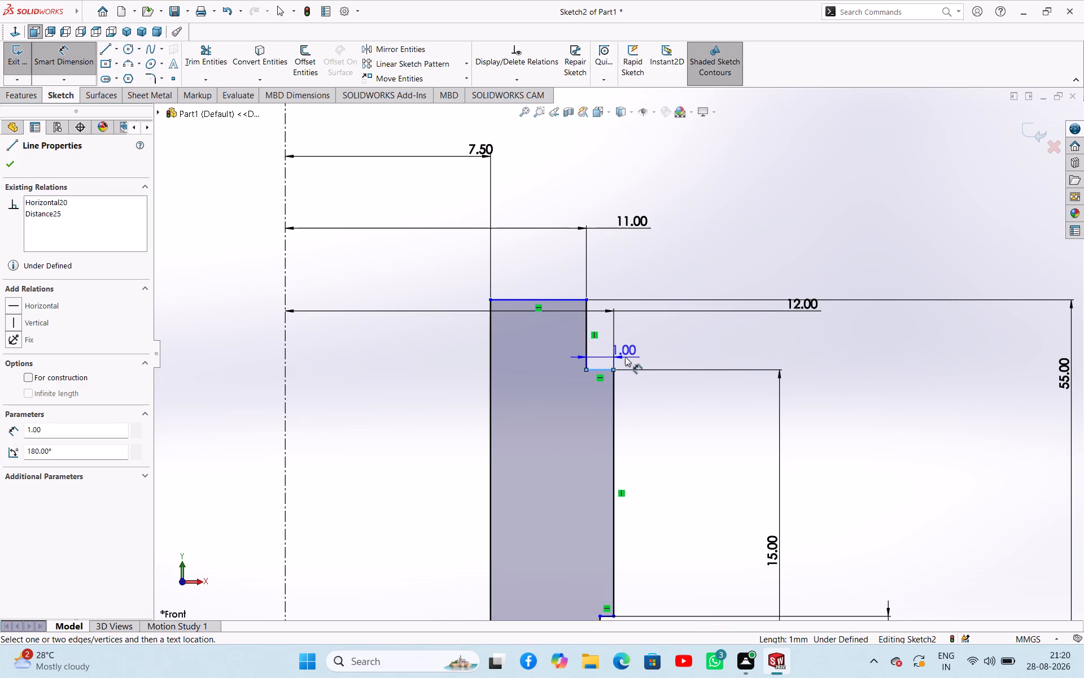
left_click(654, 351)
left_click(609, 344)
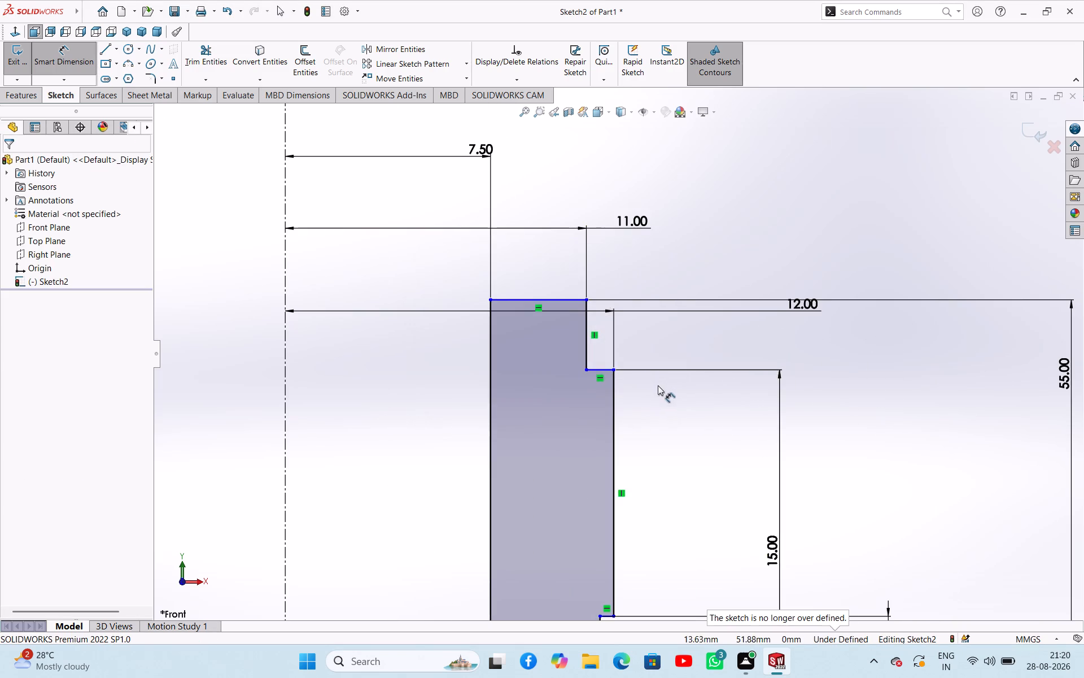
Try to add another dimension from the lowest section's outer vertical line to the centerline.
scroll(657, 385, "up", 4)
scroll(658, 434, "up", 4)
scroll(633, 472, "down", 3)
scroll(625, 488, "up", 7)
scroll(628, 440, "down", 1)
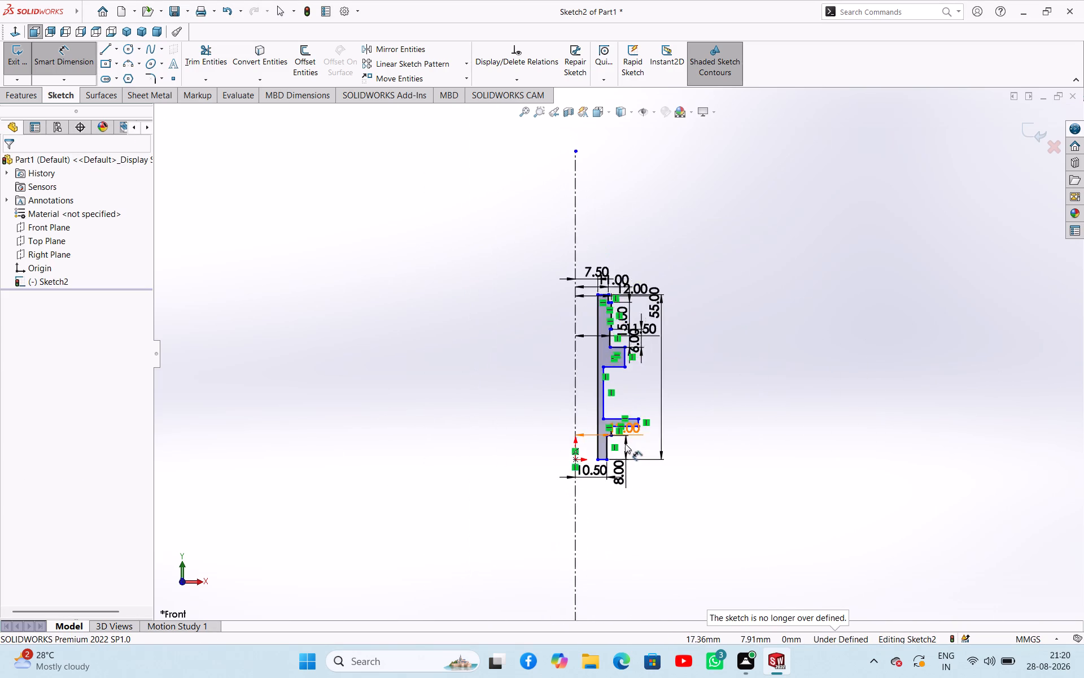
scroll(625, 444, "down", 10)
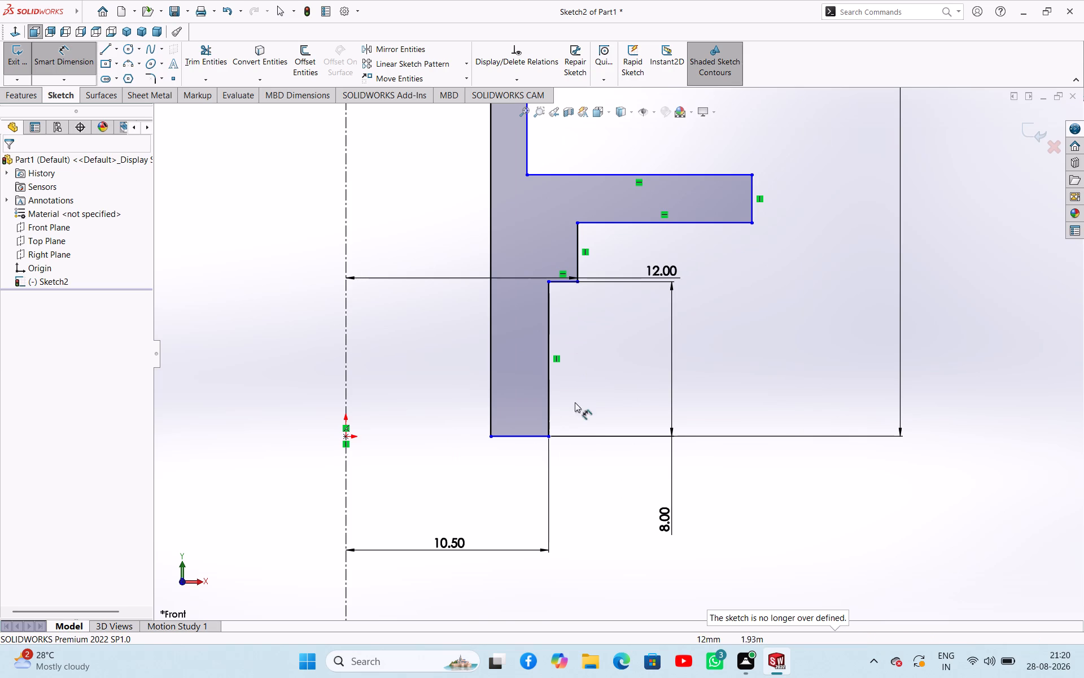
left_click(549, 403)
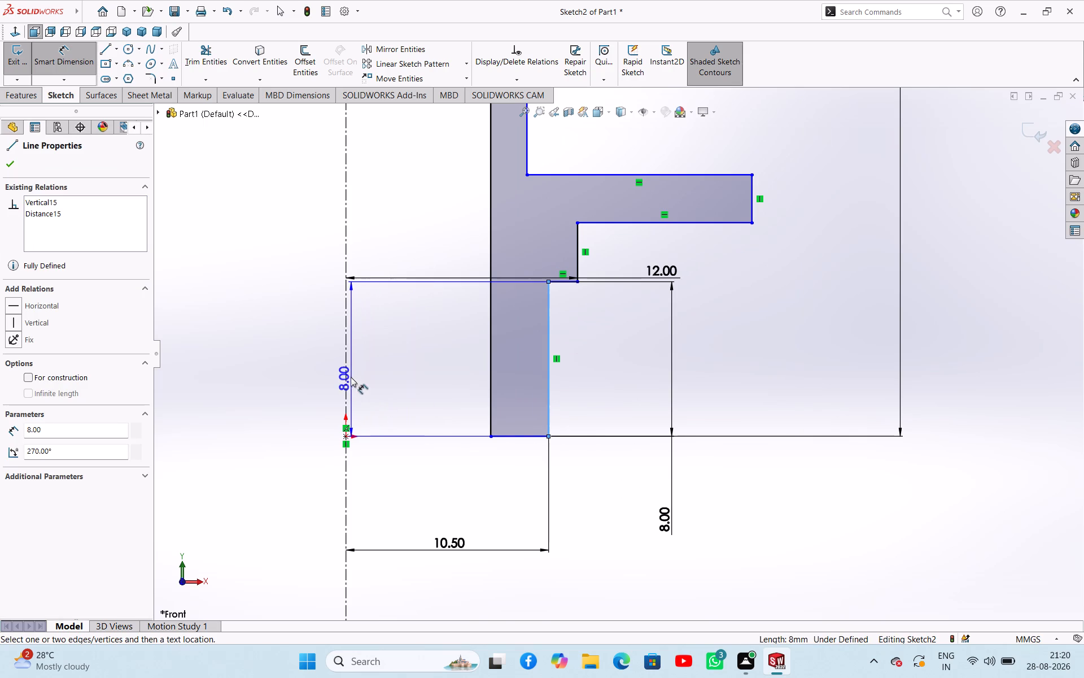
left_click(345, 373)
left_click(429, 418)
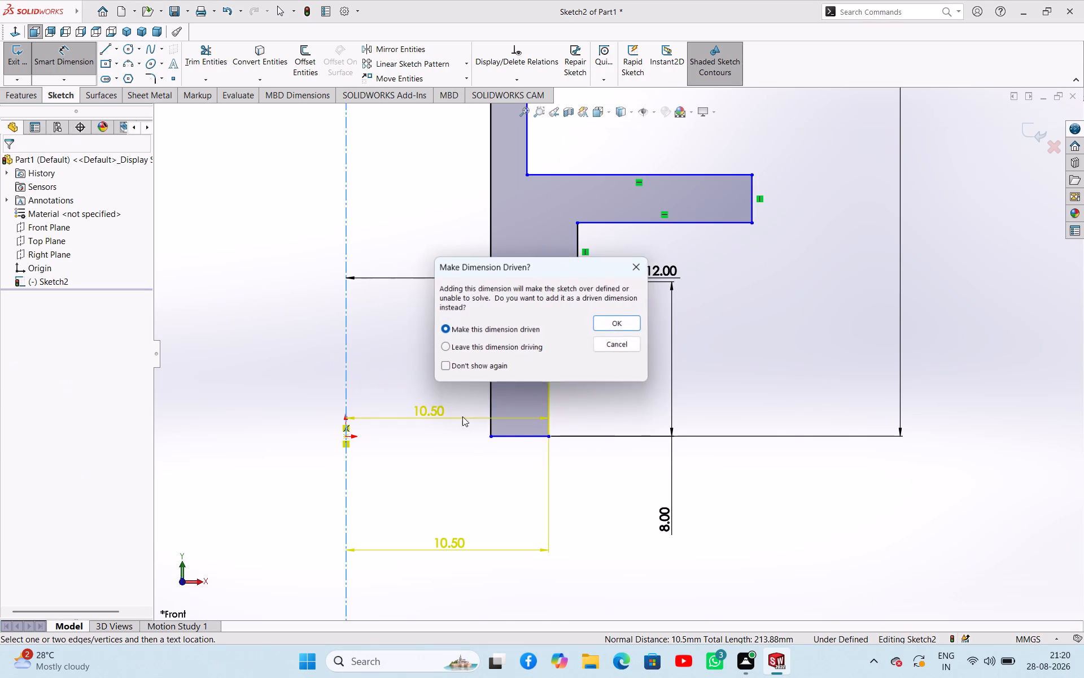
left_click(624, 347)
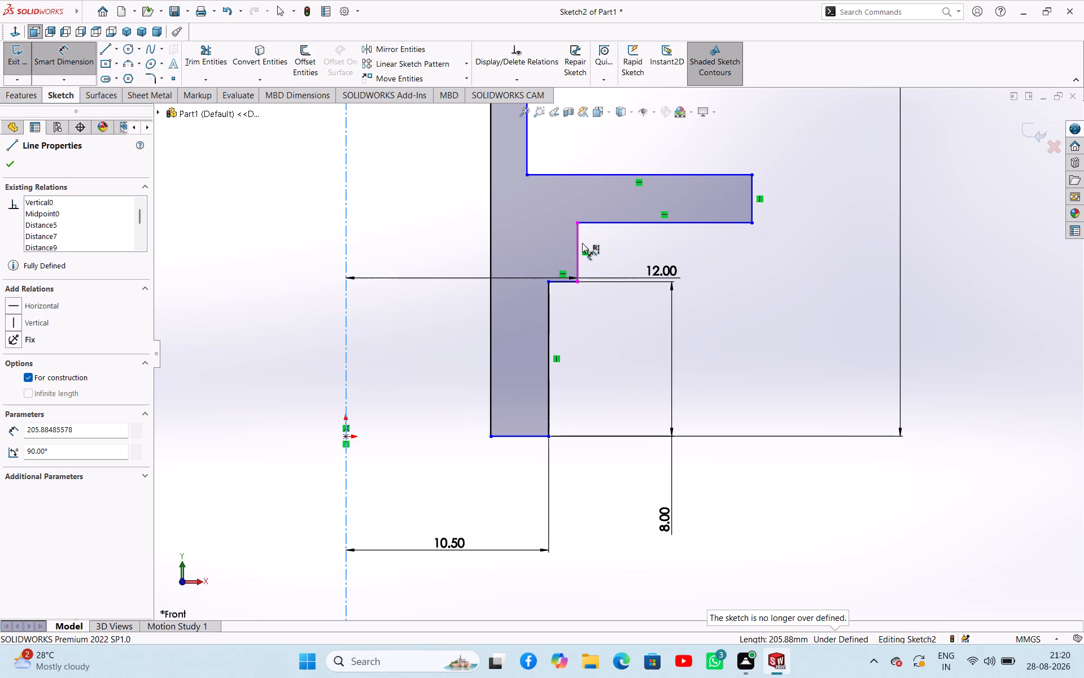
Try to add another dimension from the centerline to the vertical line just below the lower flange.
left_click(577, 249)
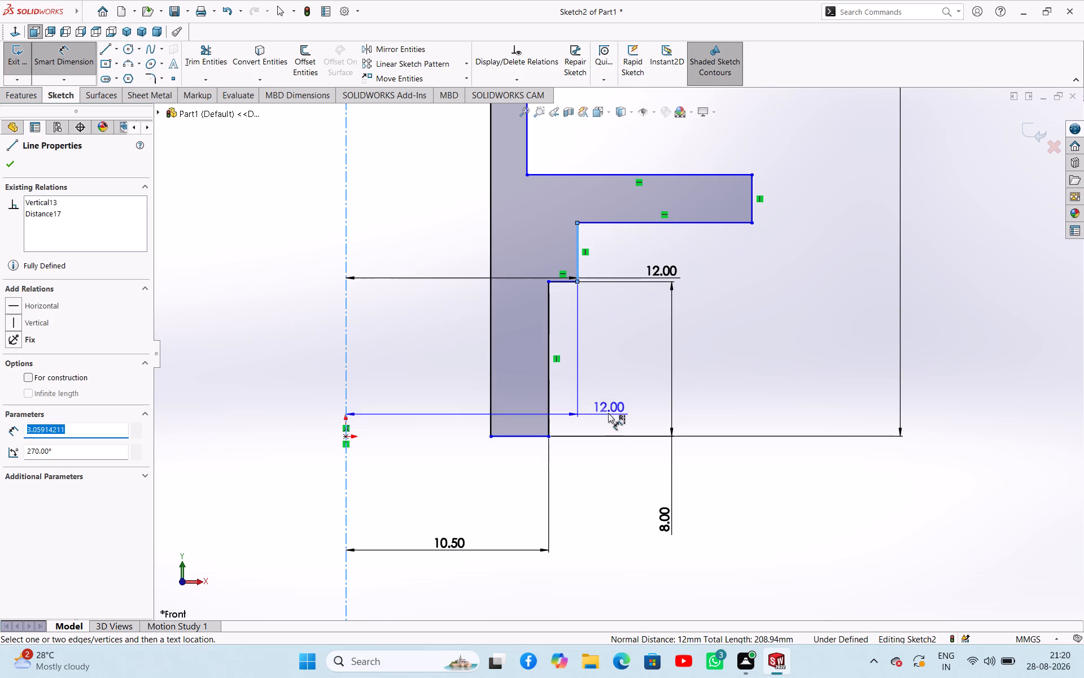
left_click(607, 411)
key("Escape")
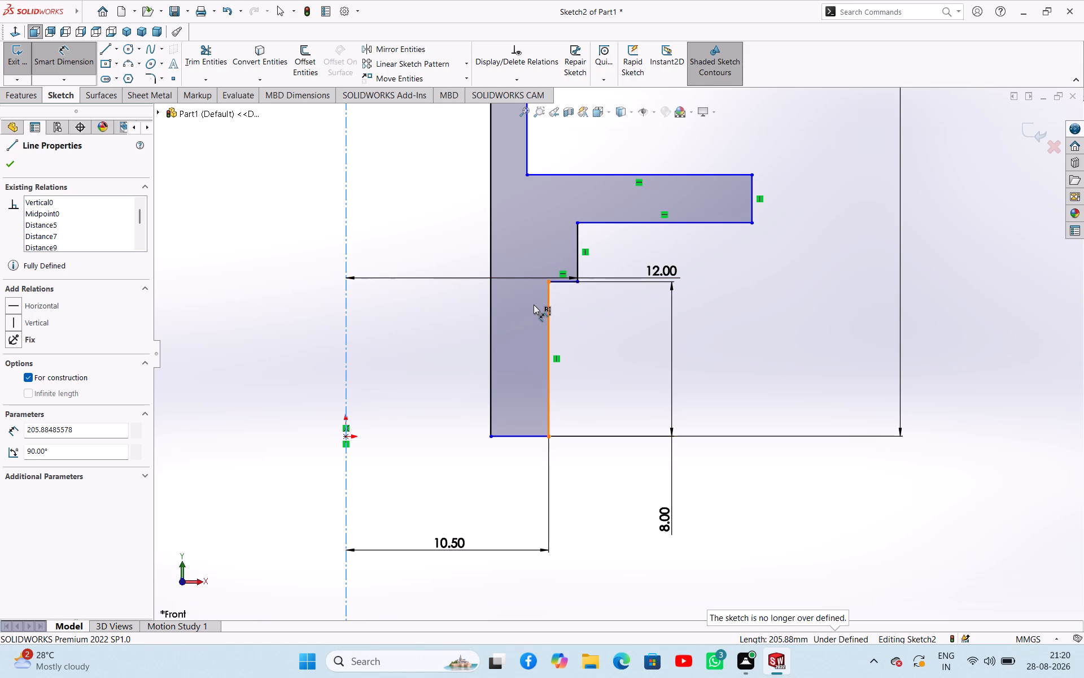
Delete the entire stepped half-profile with its dimensions, keeping only the vertical centerline.
scroll(564, 310, "up", 10)
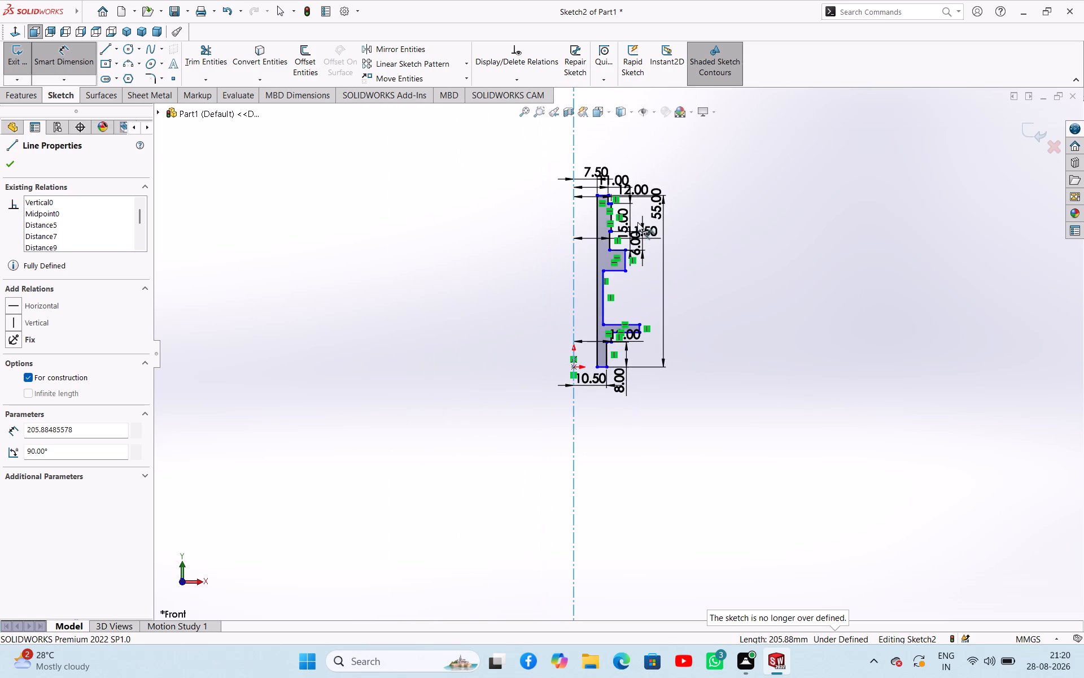
scroll(636, 222, "down", 6)
scroll(605, 223, "up", 4)
right_click(558, 196)
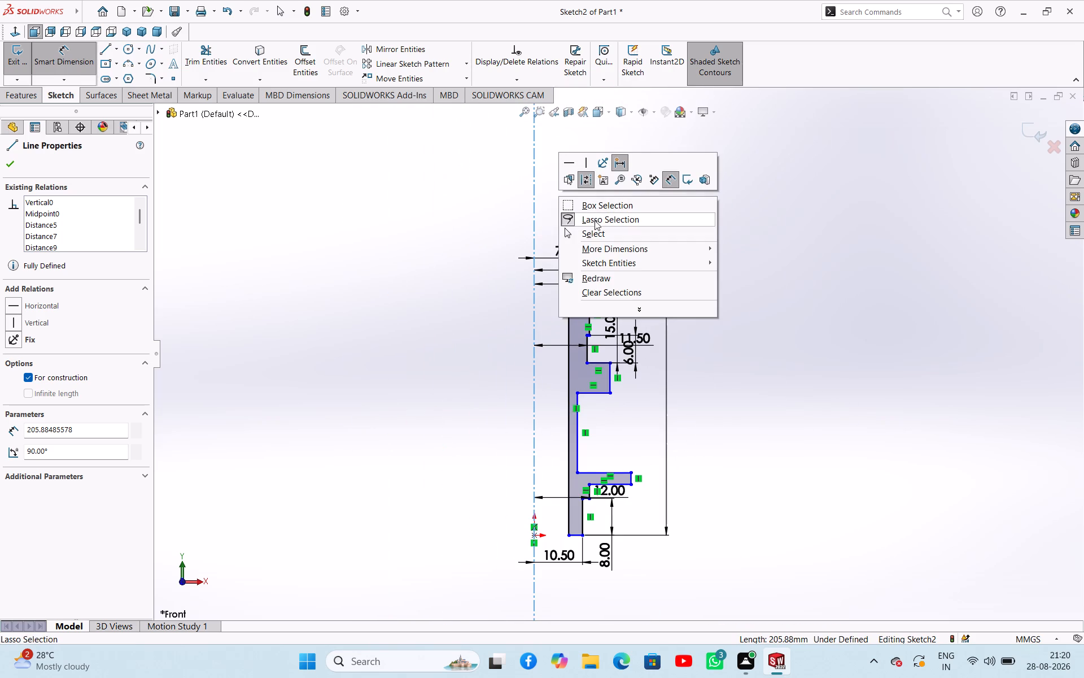
left_click(595, 234)
left_click_drag(553, 234, 798, 468)
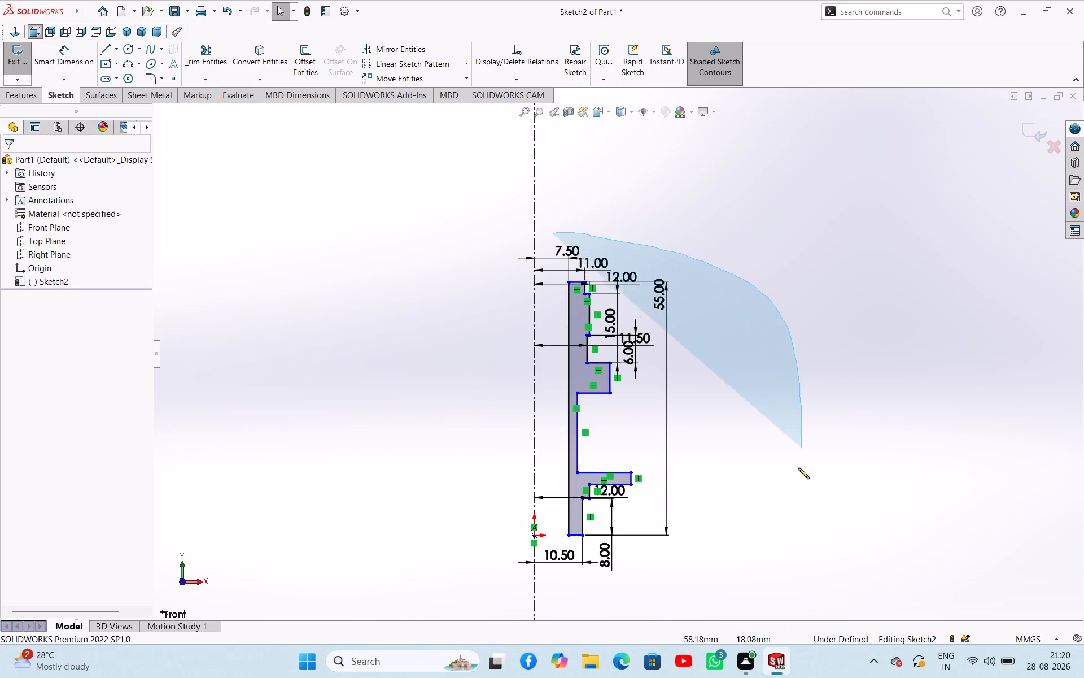
left_click_drag(798, 468, 545, 581)
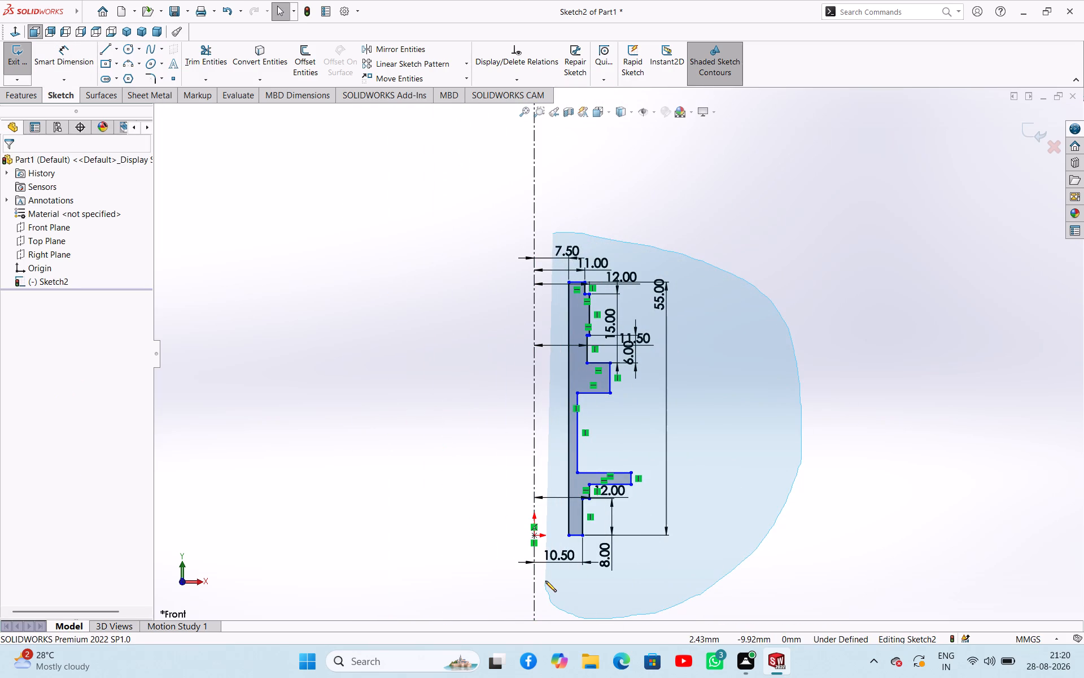
left_click_drag(545, 581, 550, 579)
key("Delete")
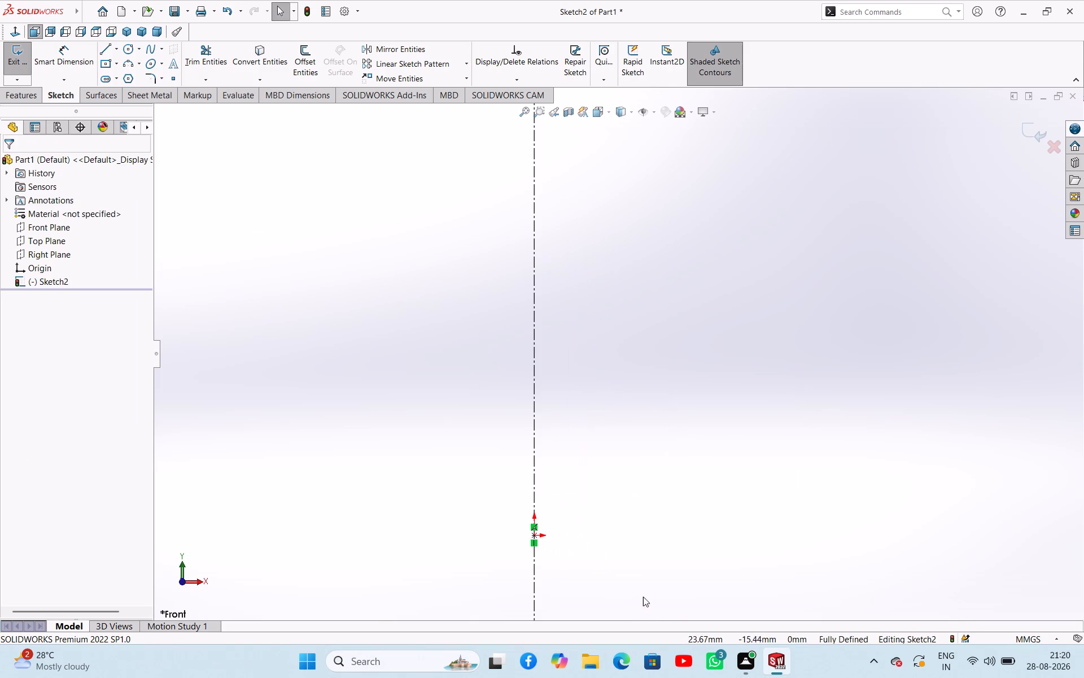
Sketch a vertical line about 50 mm long, starting level with the origin and about 7 mm outward from the centerline.
scroll(613, 530, "up", 1)
scroll(613, 527, "down", 2)
scroll(557, 458, "down", 1)
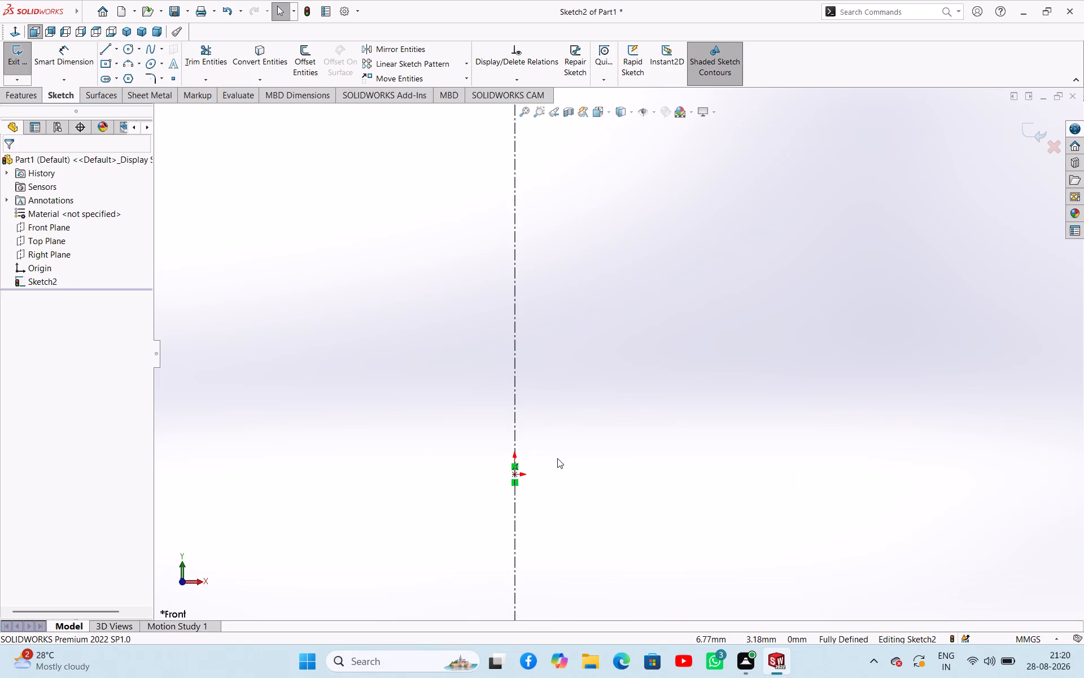
left_click(107, 44)
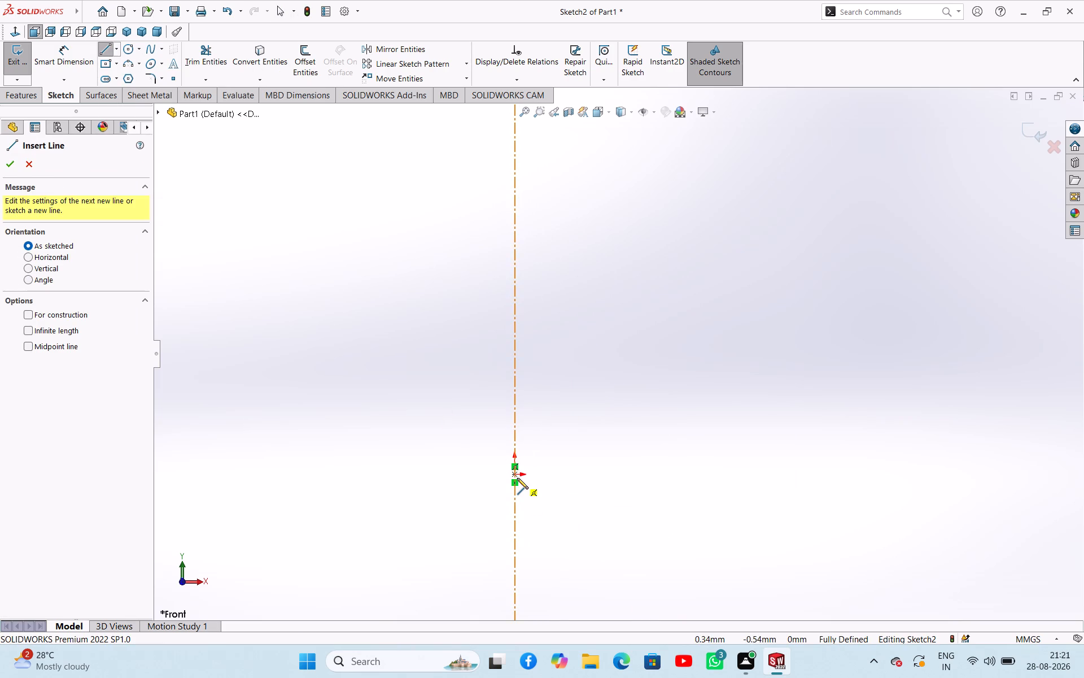
left_click(561, 476)
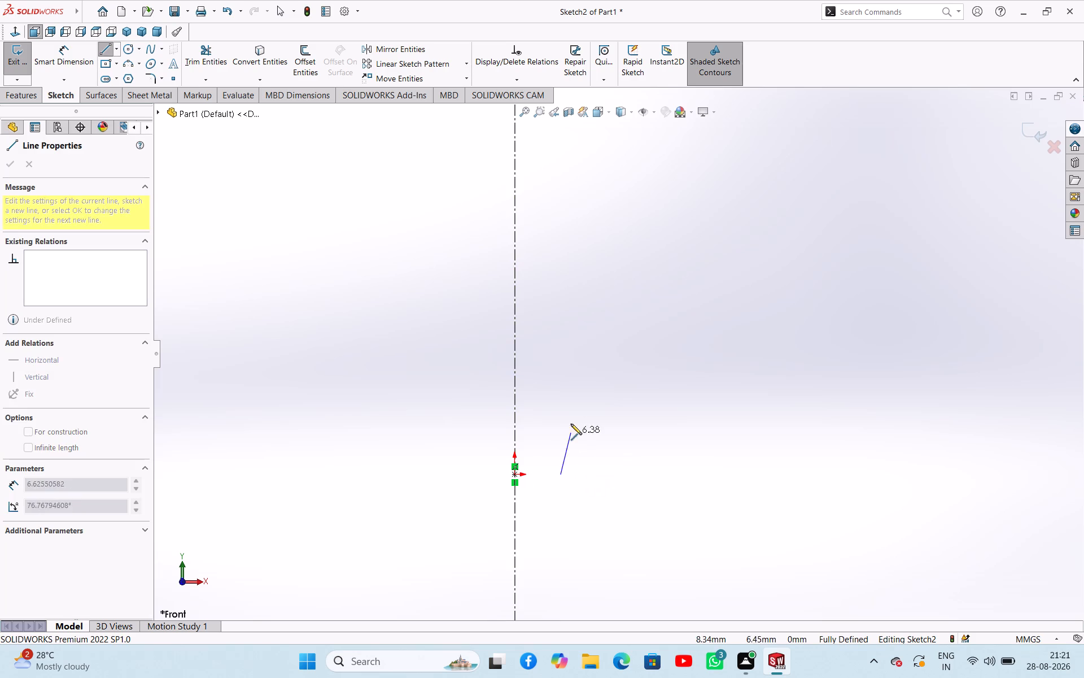
scroll(566, 322, "up", 3)
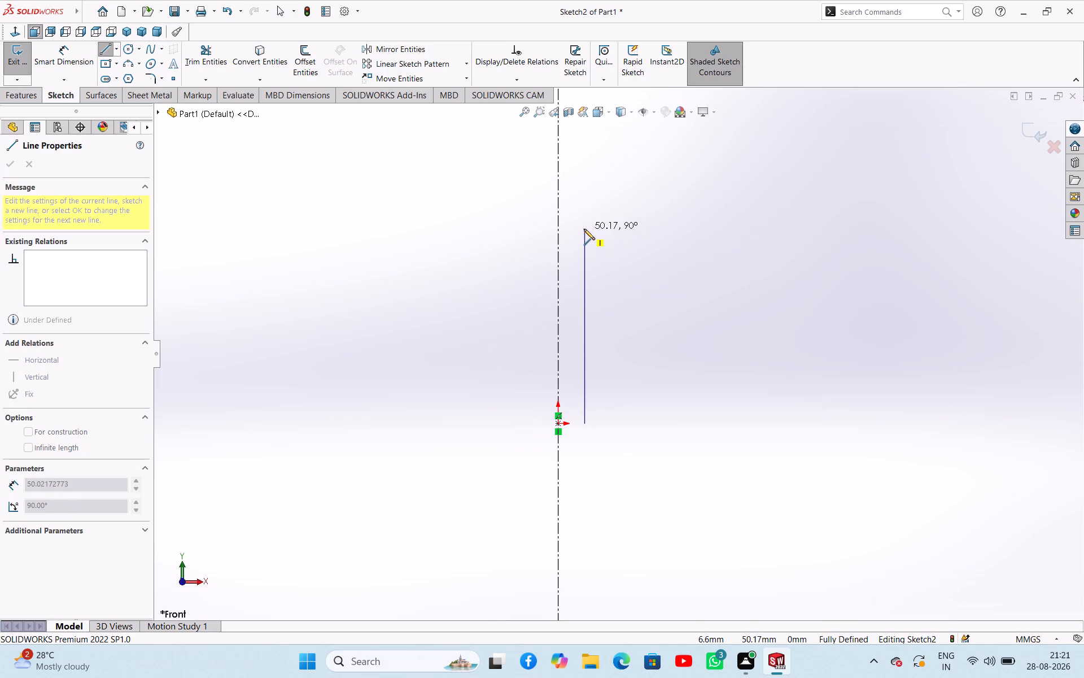
left_click(584, 229)
right_click(642, 278)
left_click(671, 289)
Dimension the vertical line's length as 55 mm.
right_click_drag(691, 349, 692, 292)
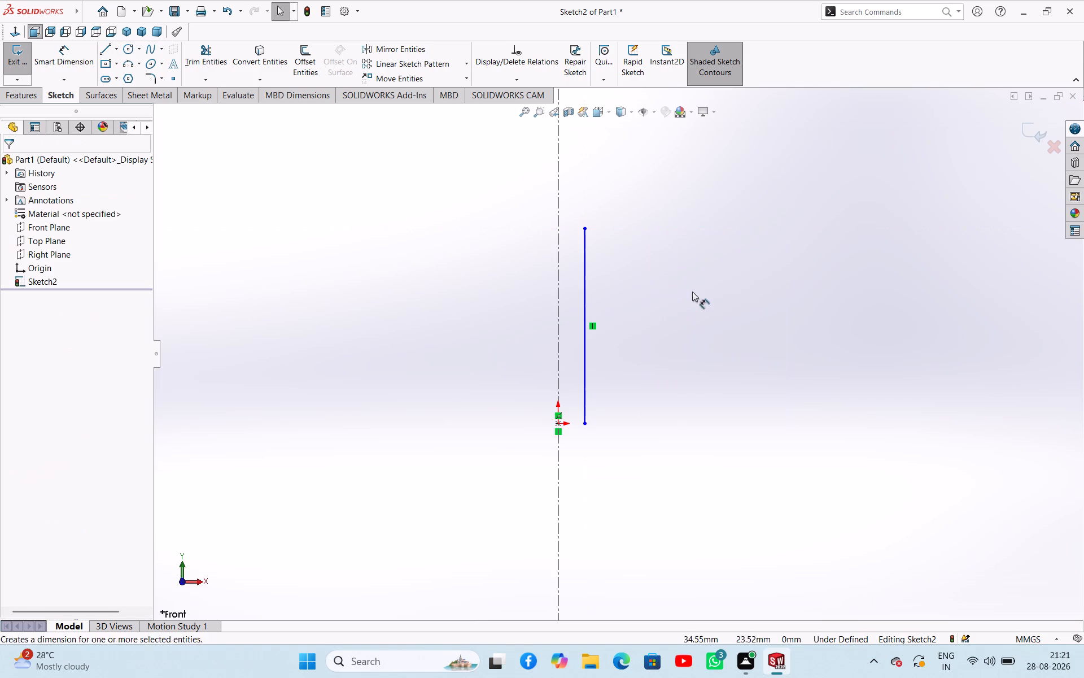
right_click_drag(692, 292, 690, 282)
left_click(585, 297)
left_click(492, 319)
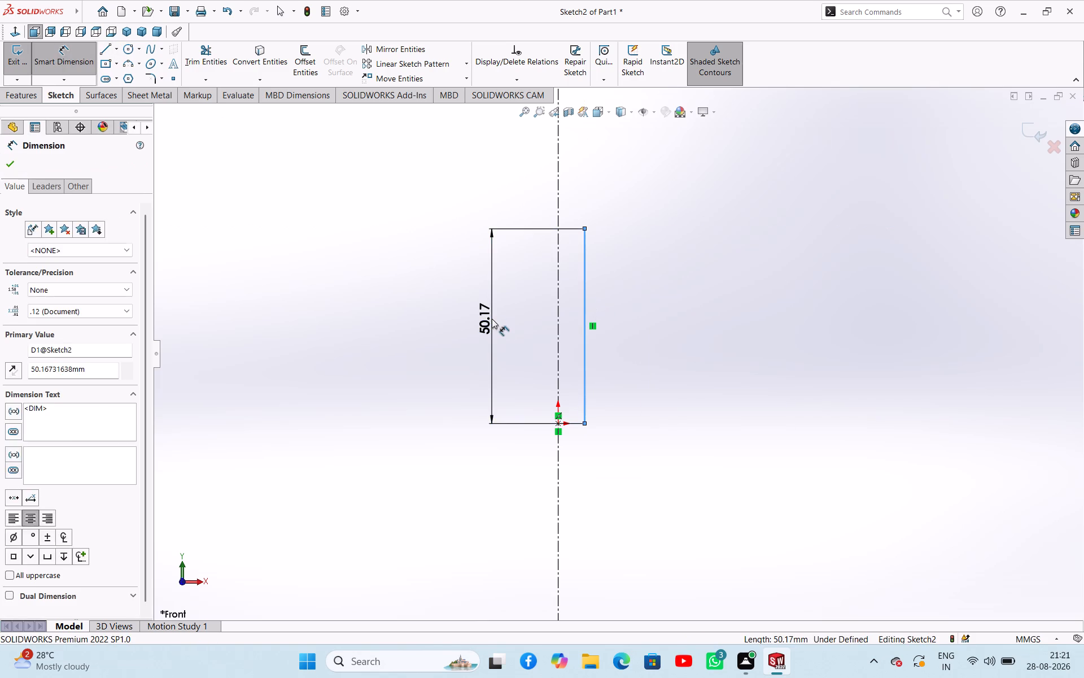
key("5")
key("5")
key("Return")
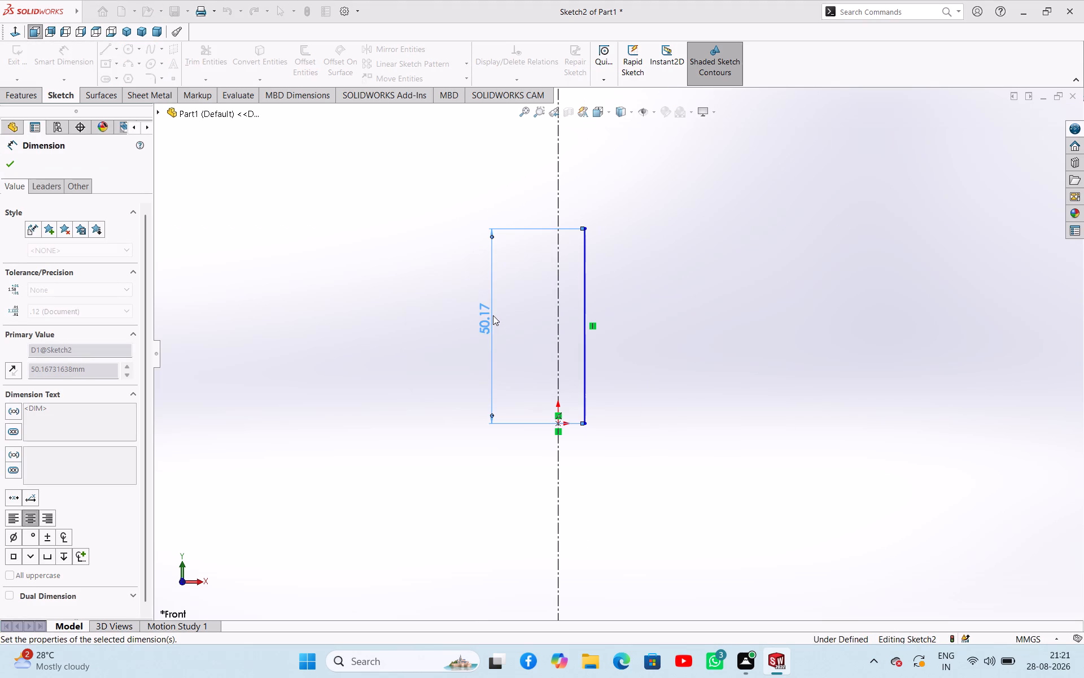
right_click(668, 416)
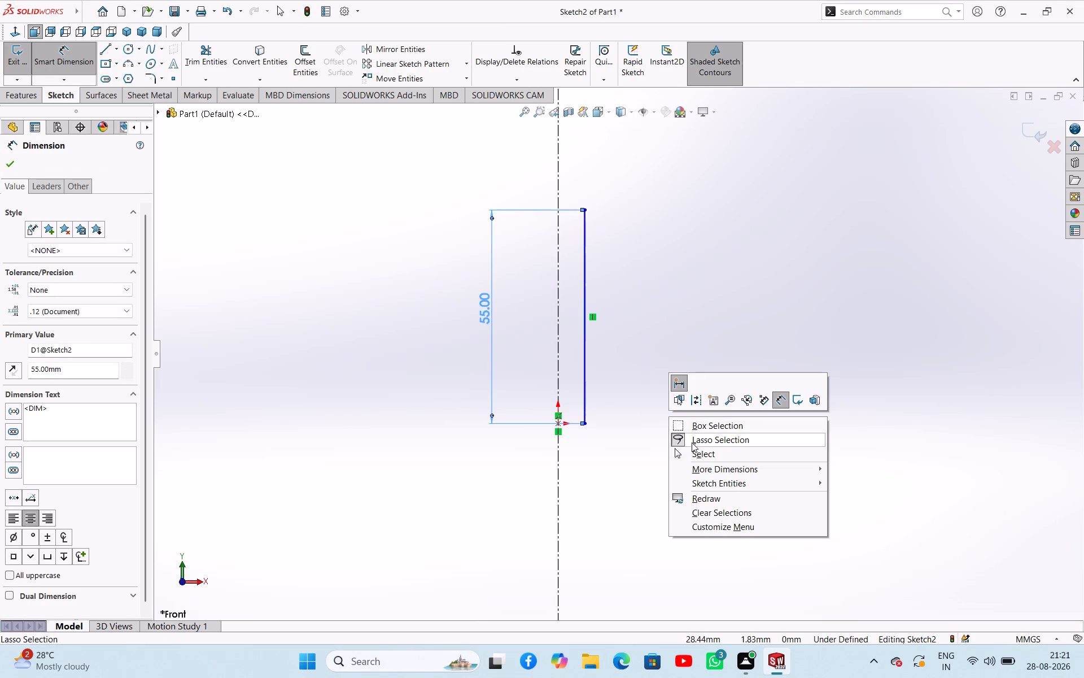
left_click(693, 454)
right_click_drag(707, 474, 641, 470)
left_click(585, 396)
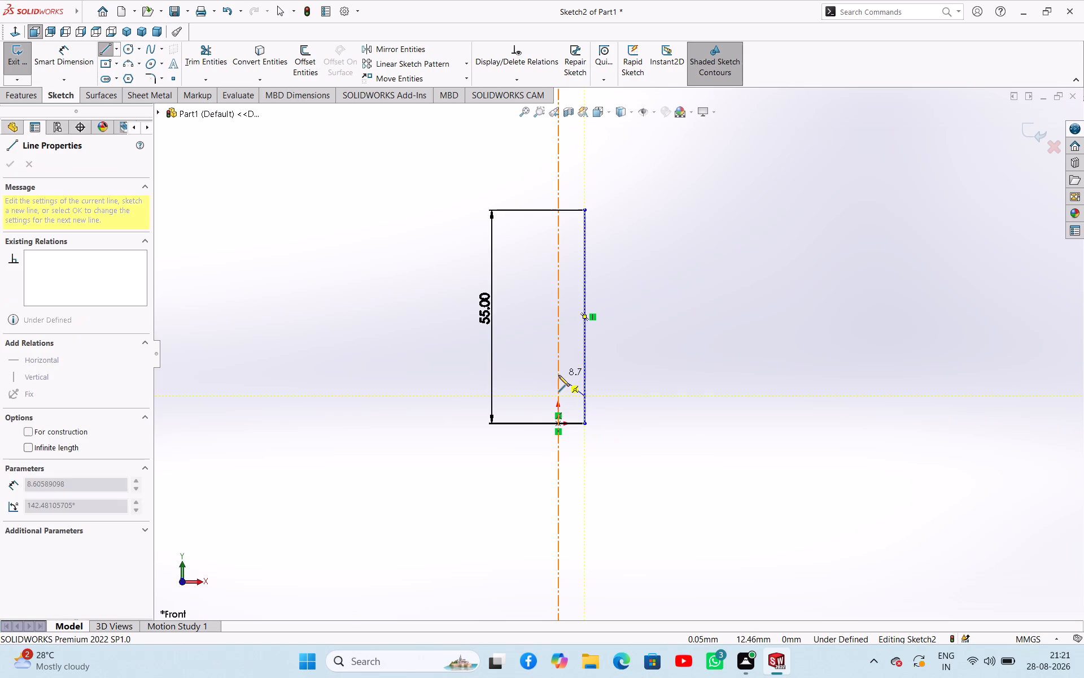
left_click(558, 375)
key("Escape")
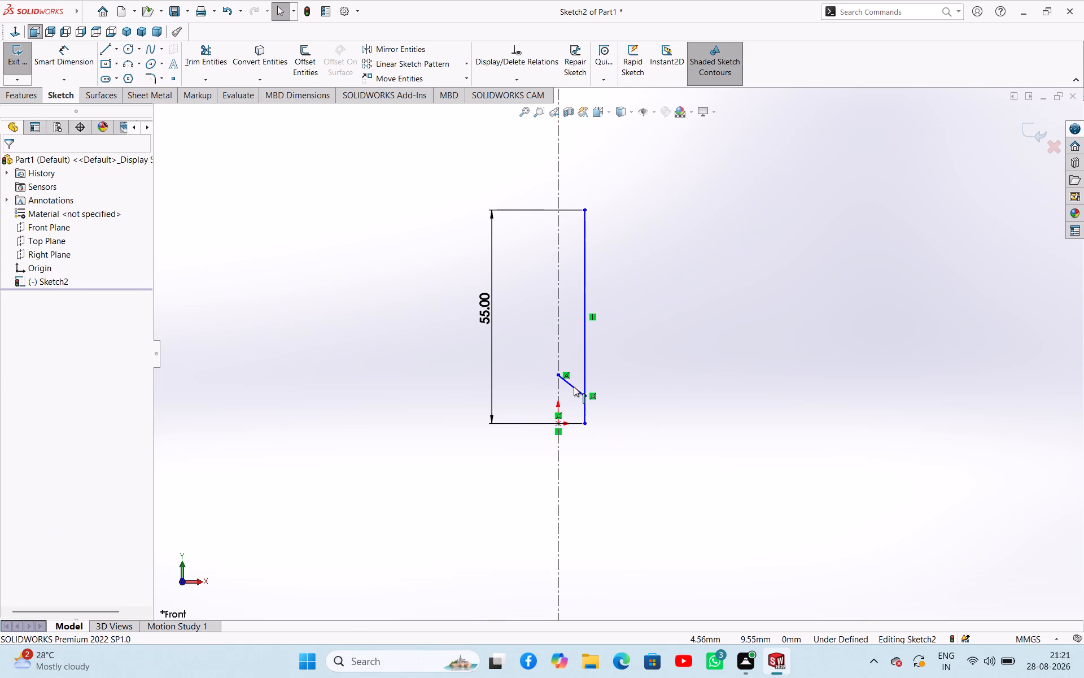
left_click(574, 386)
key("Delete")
Dimension the distance from the centerline to the 55 mm vertical line as 7.5 mm.
right_click_drag(763, 432, 808, 327)
left_click(585, 341)
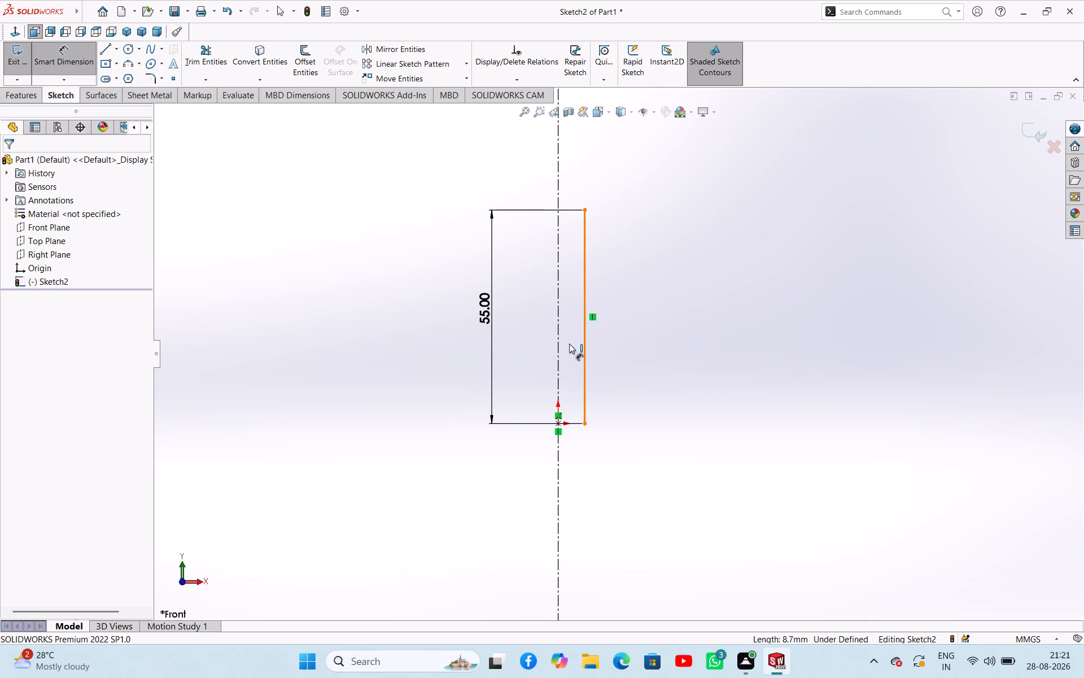
left_click(558, 344)
left_click(589, 473)
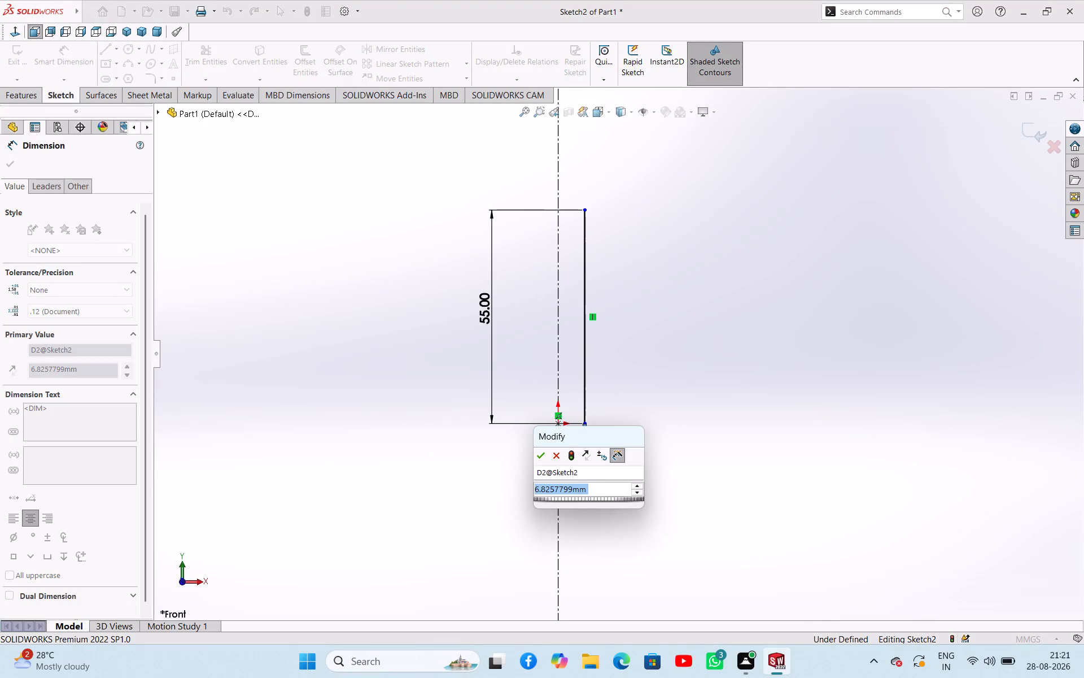
type("7.")
key("5")
key("Return")
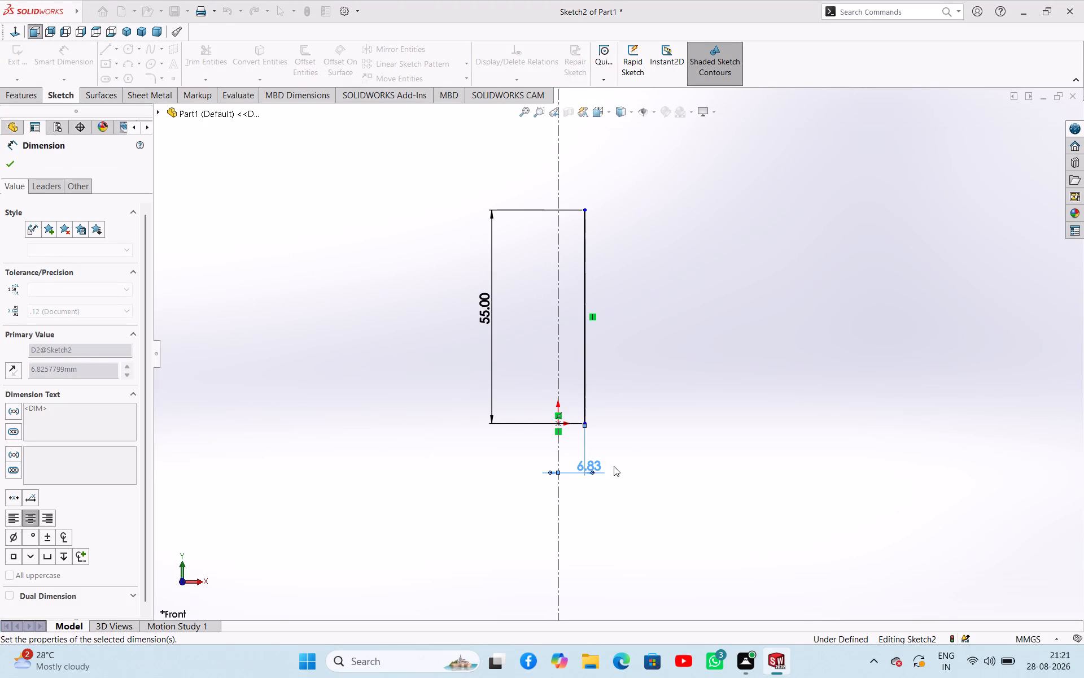
right_click(661, 444)
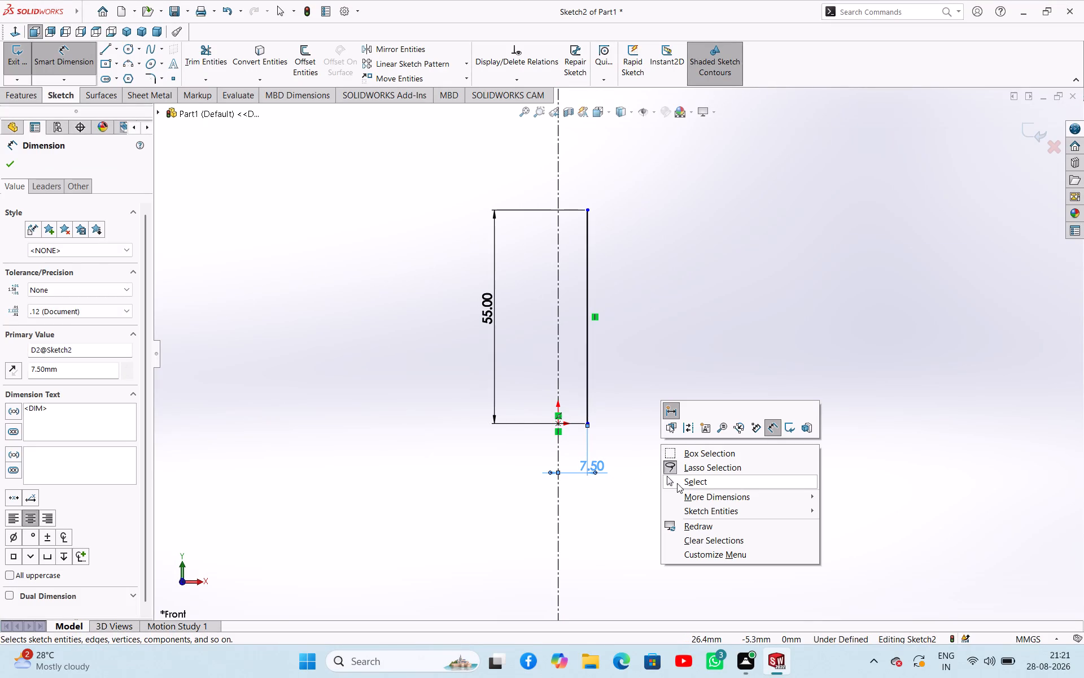
left_click(678, 485)
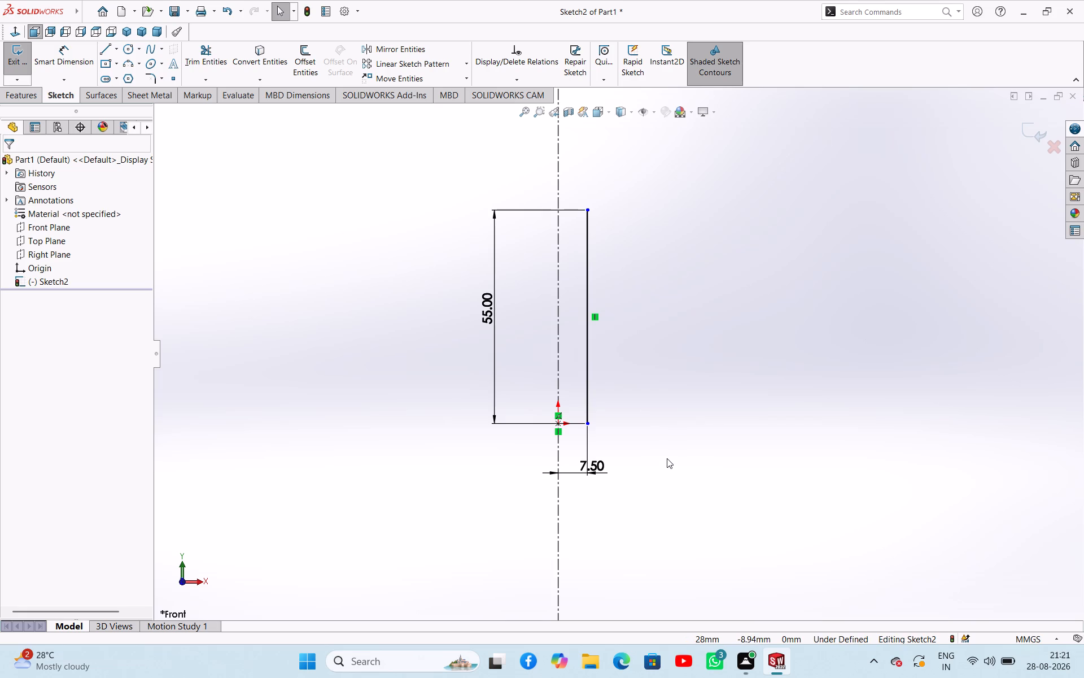
Sketch a horizontal line about 12.5 mm outward from the 55 mm line's lower end, continuing into a vertical line about 10 mm upward.
right_click_drag(386, 427, 337, 424)
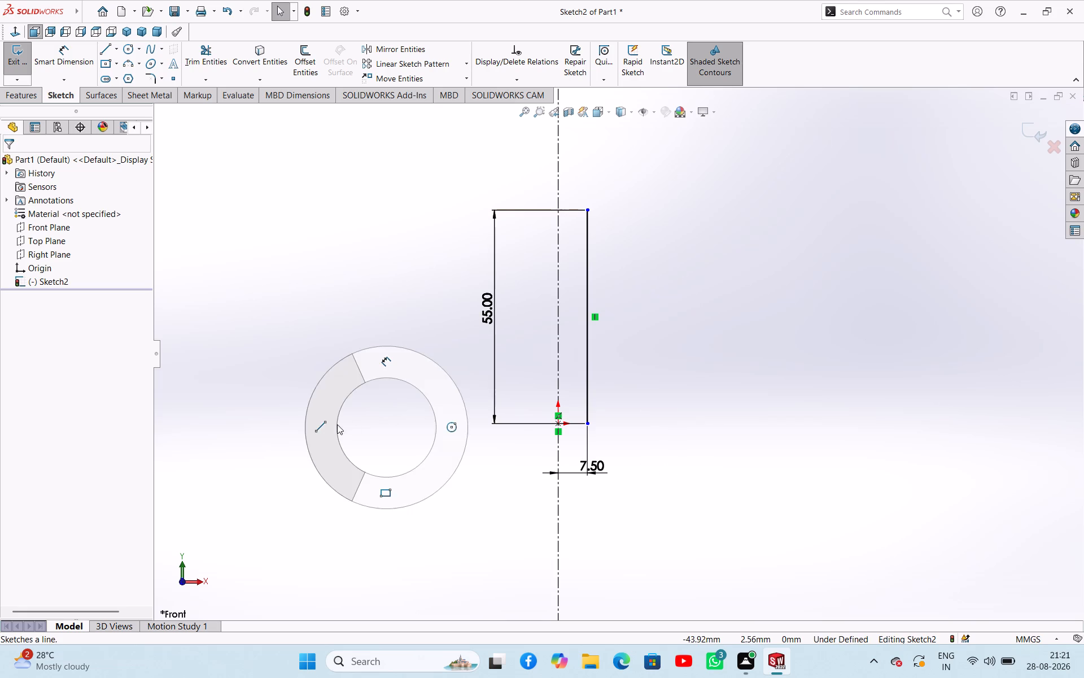
right_click_drag(337, 424, 326, 428)
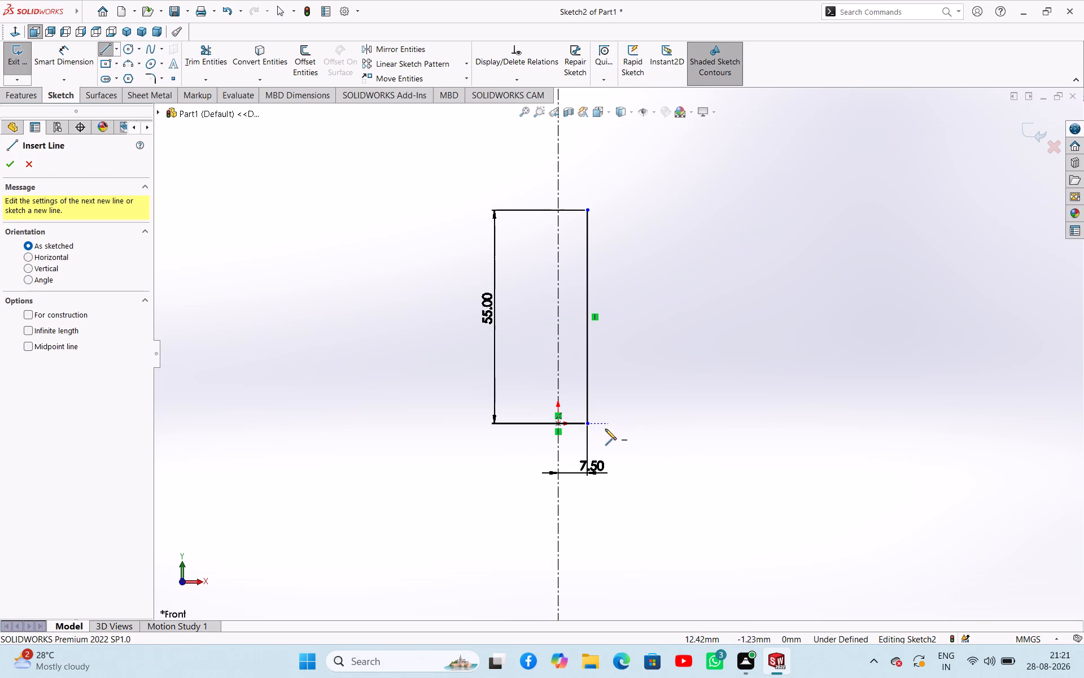
left_click(589, 423)
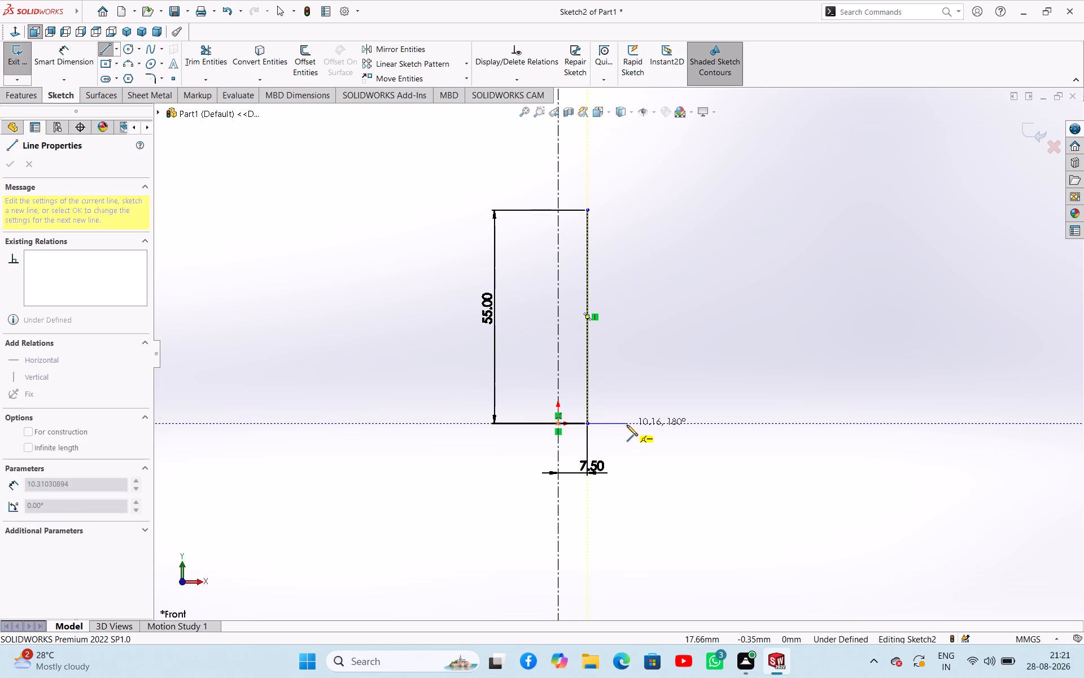
left_click(636, 424)
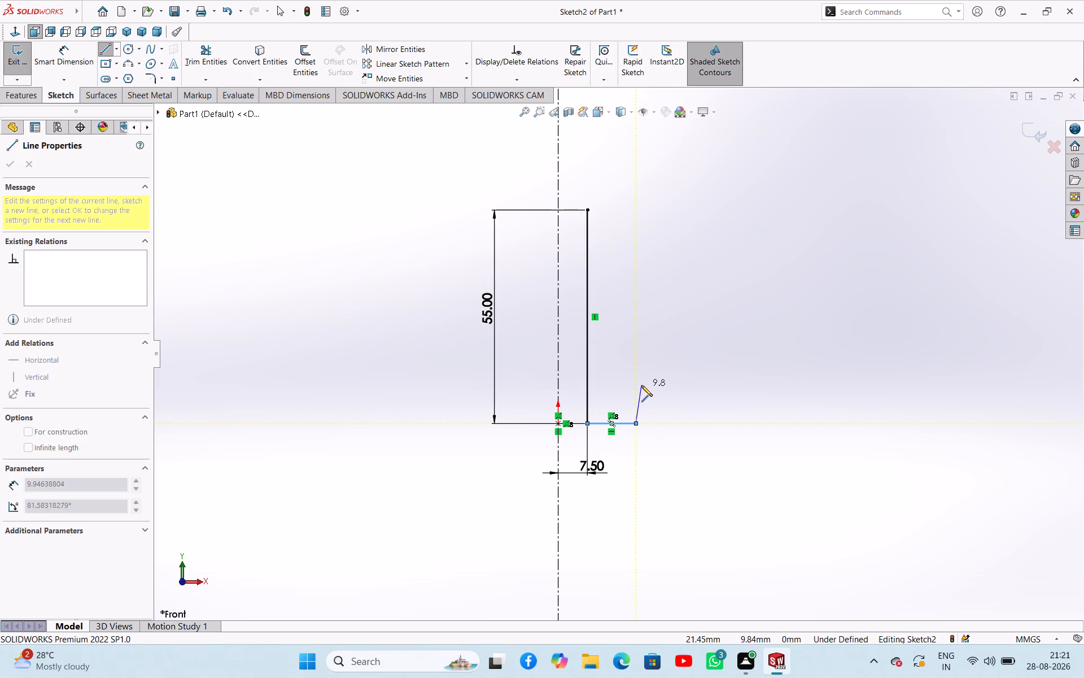
left_click(638, 385)
right_click(683, 398)
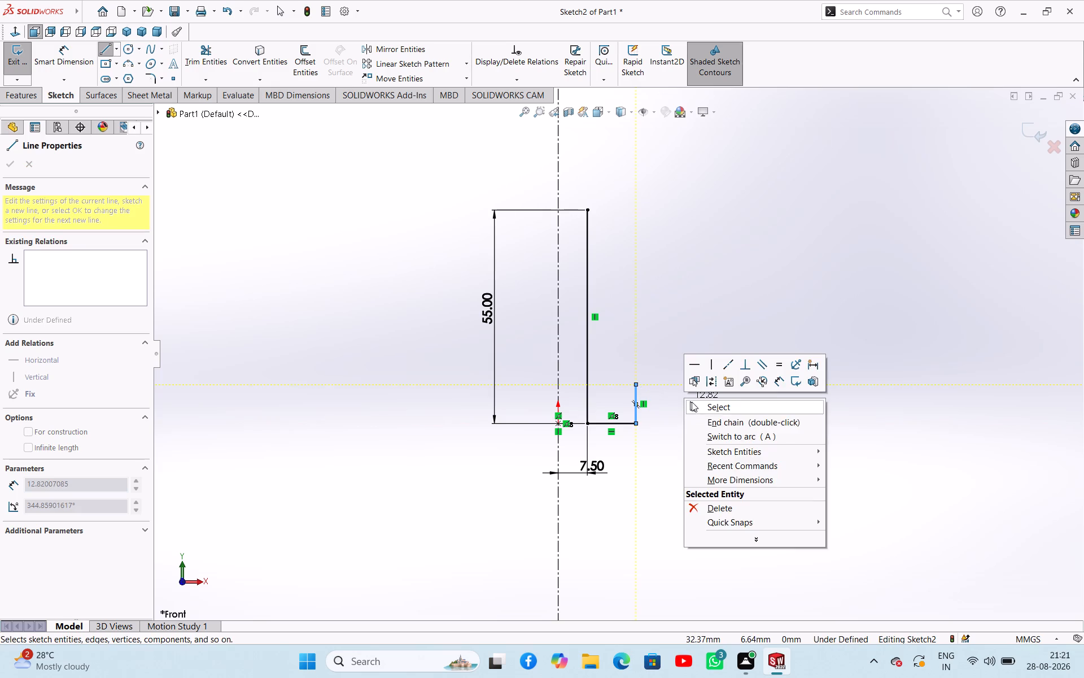
left_click(692, 402)
Dimension the distance from the centerline to the short outer vertical line as 11.5 mm.
right_click_drag(735, 497, 736, 438)
scroll(624, 438, "down", 2)
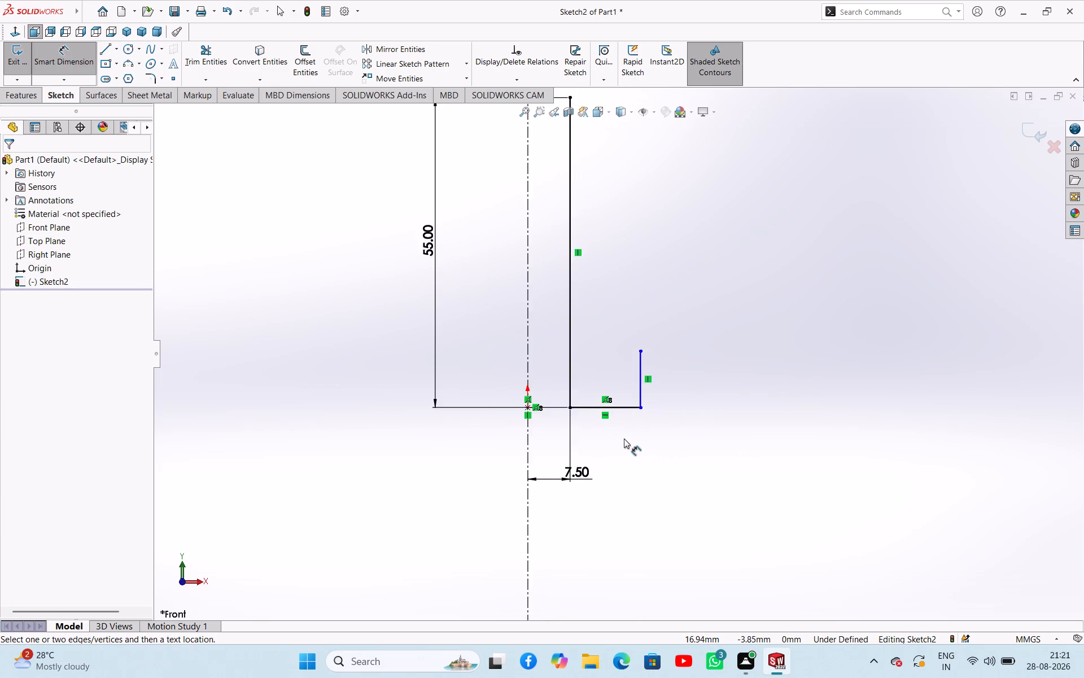
scroll(624, 438, "down", 2)
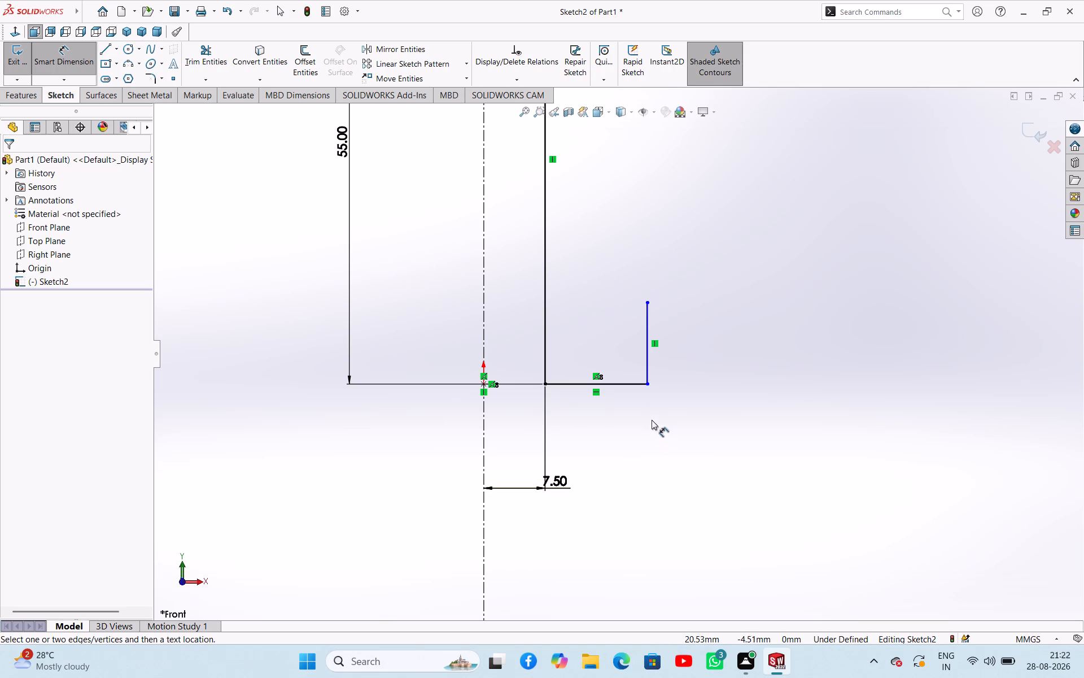
left_click(646, 355)
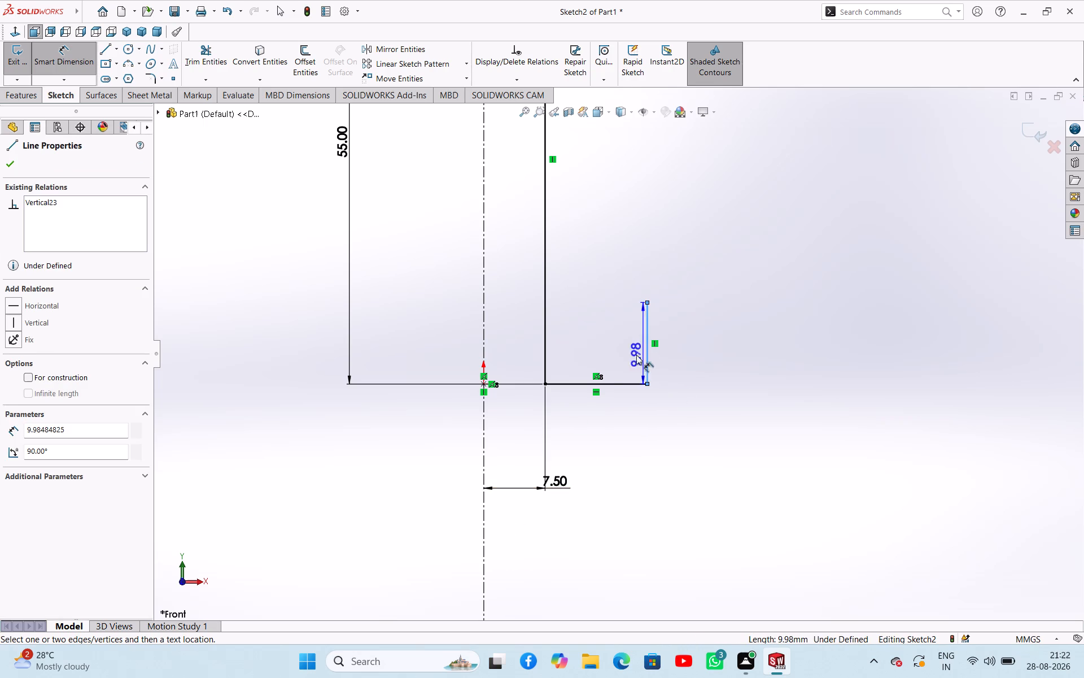
left_click(483, 329)
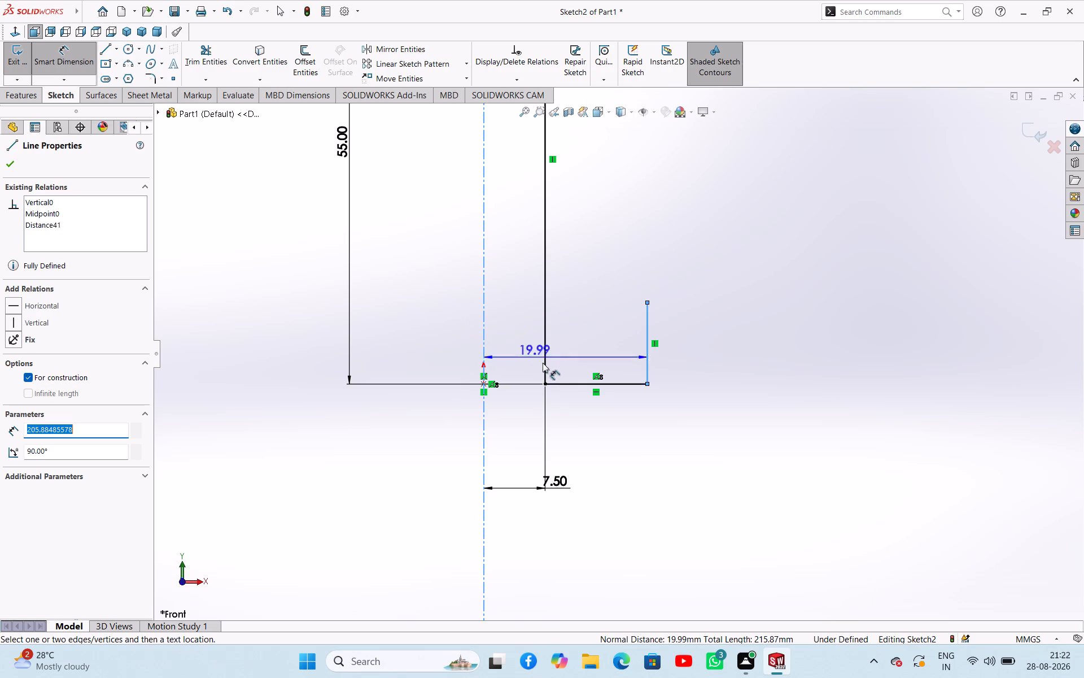
left_click(600, 425)
key("1")
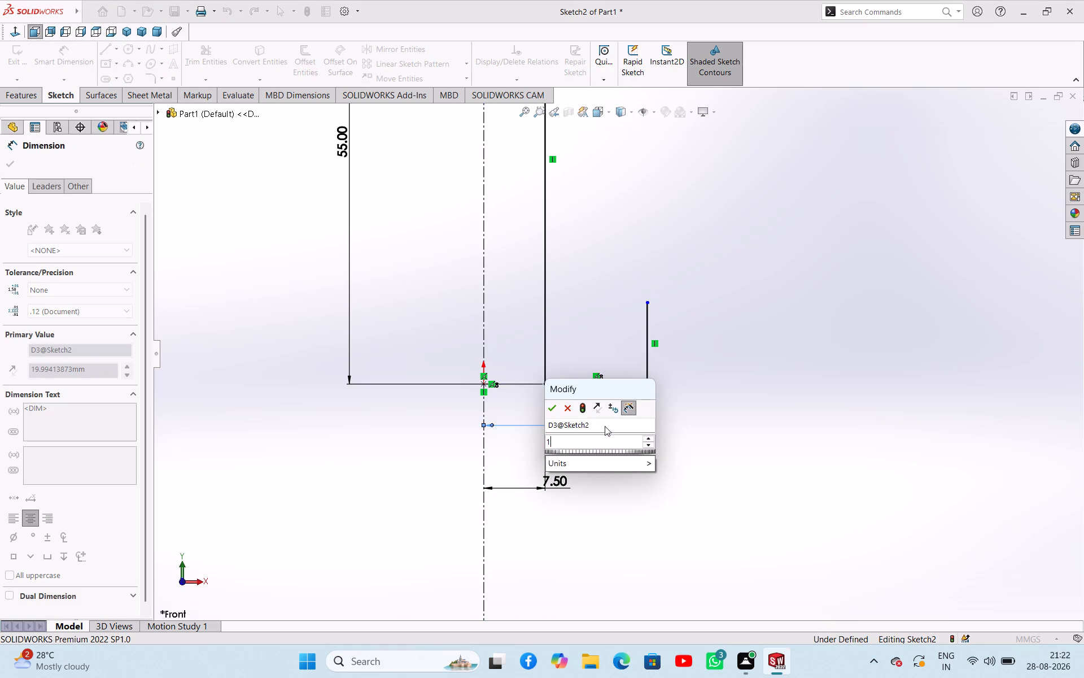
type("1.5")
key("Return")
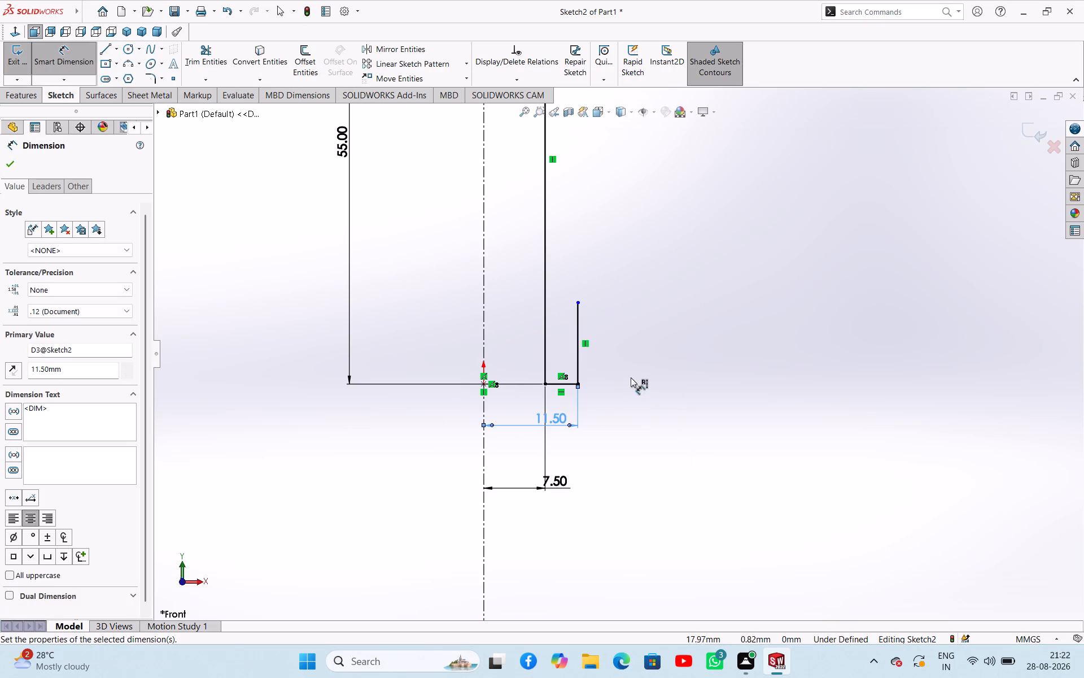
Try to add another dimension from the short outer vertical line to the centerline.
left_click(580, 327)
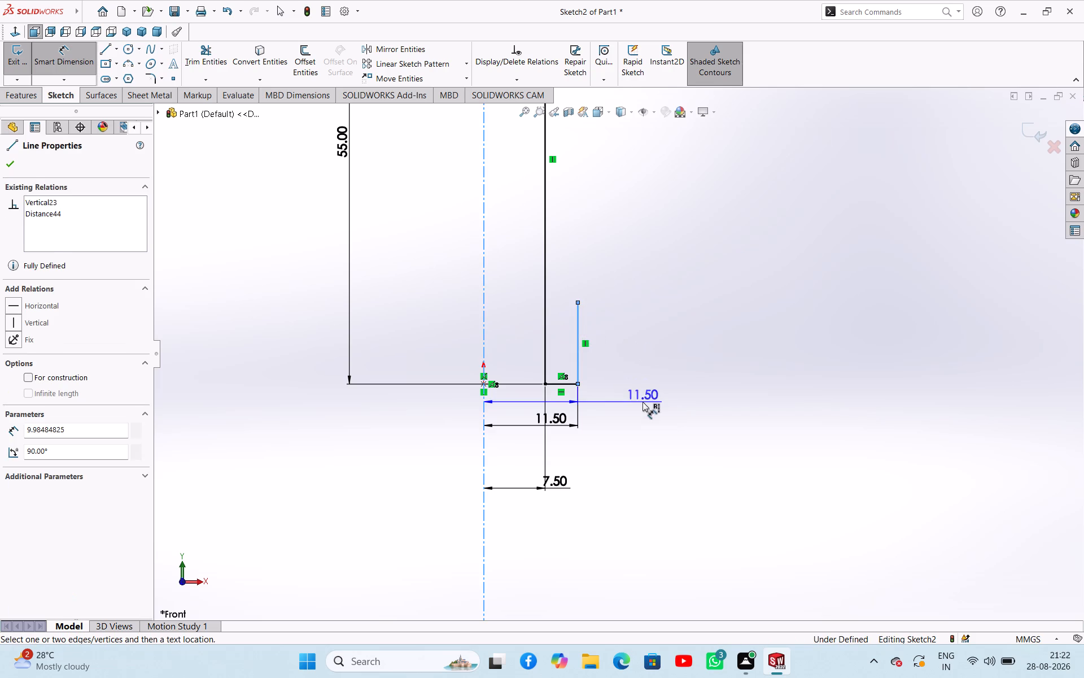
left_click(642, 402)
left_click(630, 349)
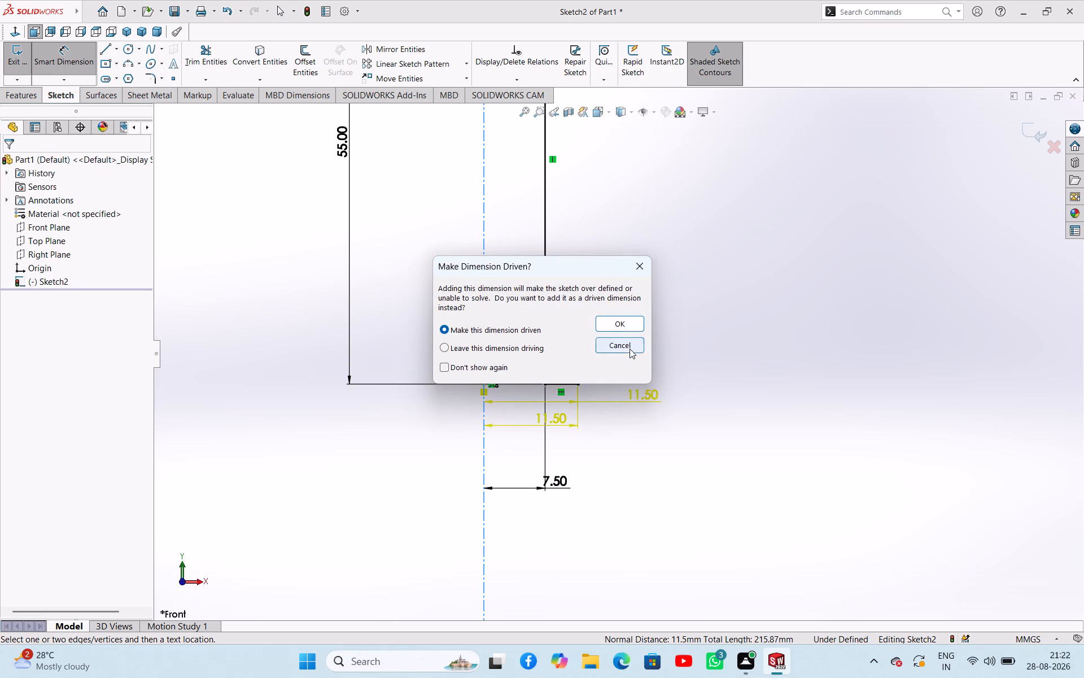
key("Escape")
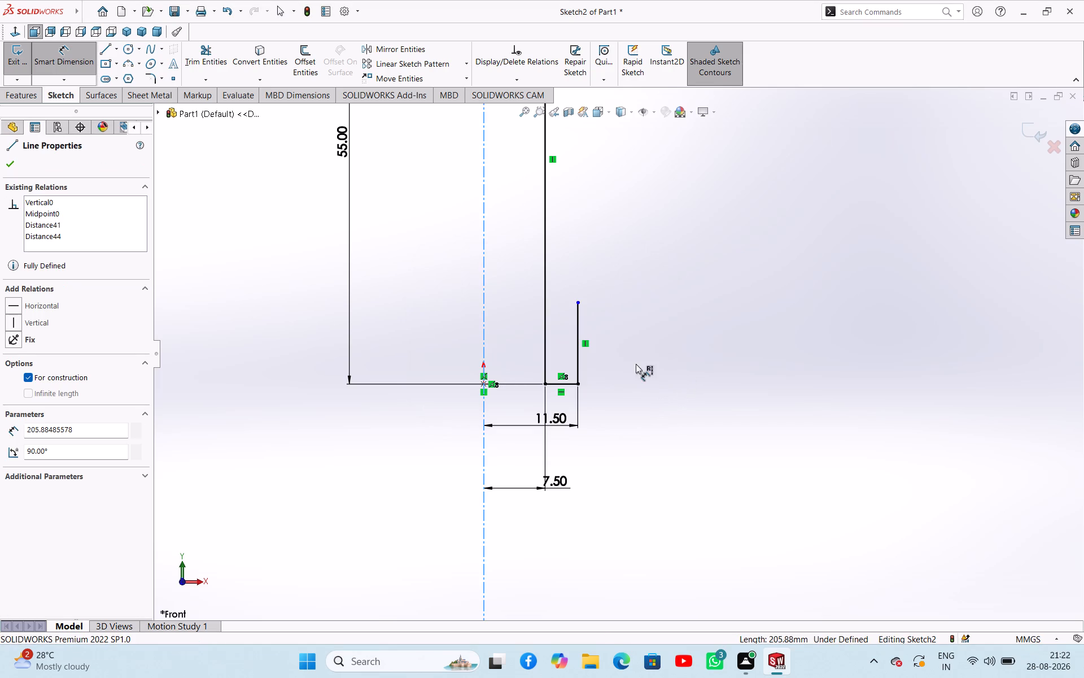
Dimension the short outer vertical line's length as 8 mm.
left_click(580, 335)
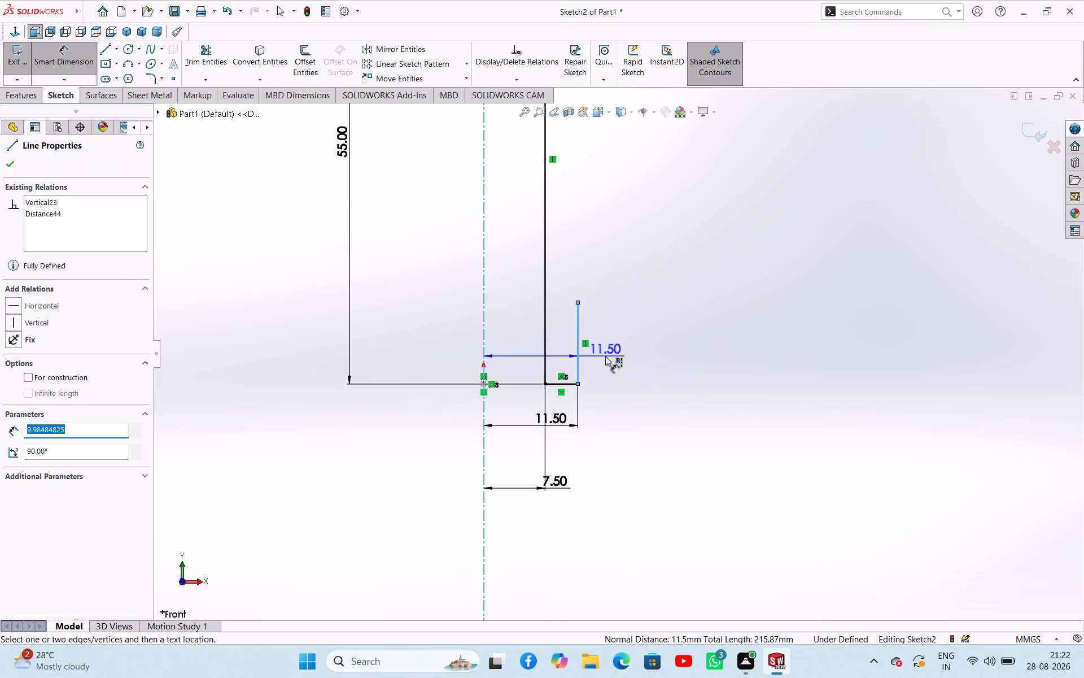
key("Escape")
left_click(607, 360)
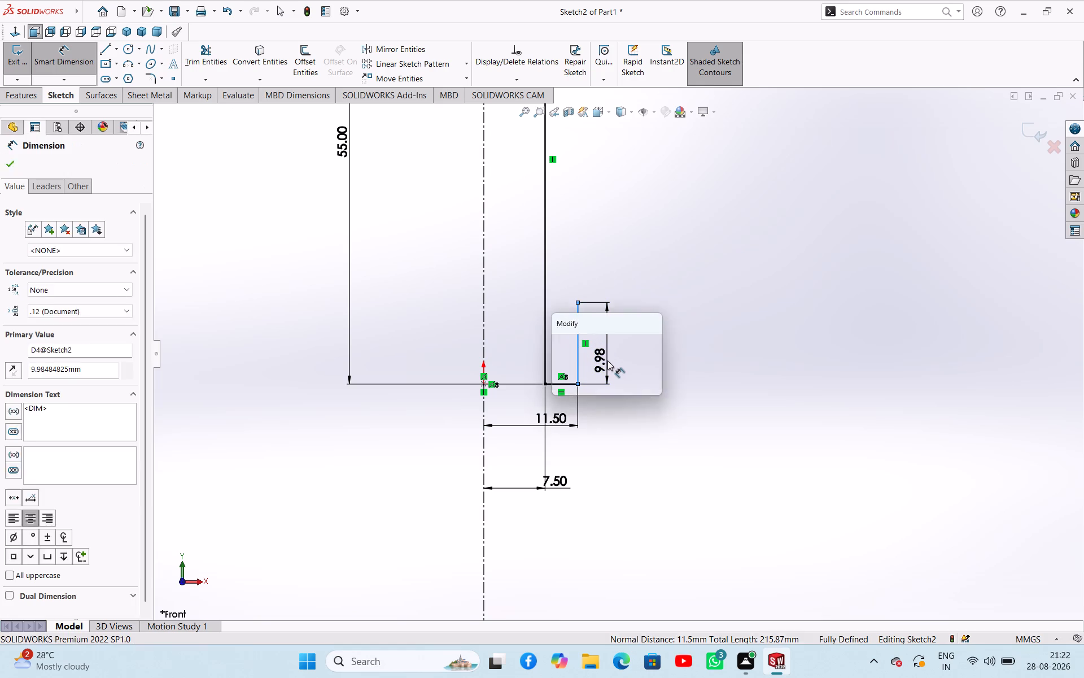
key("8")
key("Return")
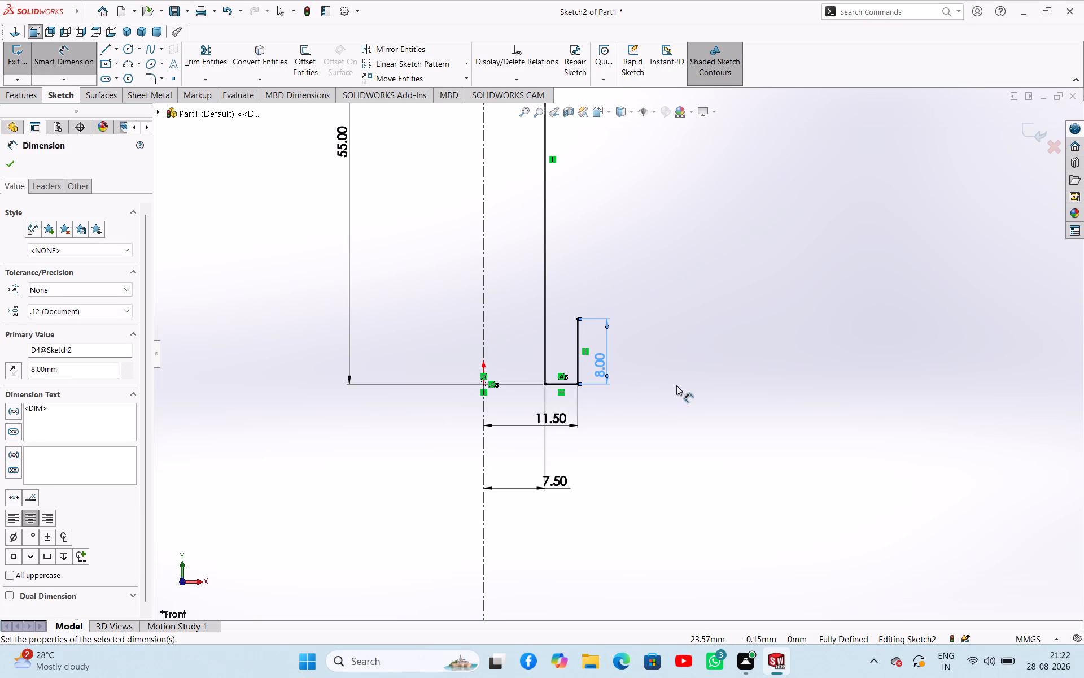
right_click(706, 373)
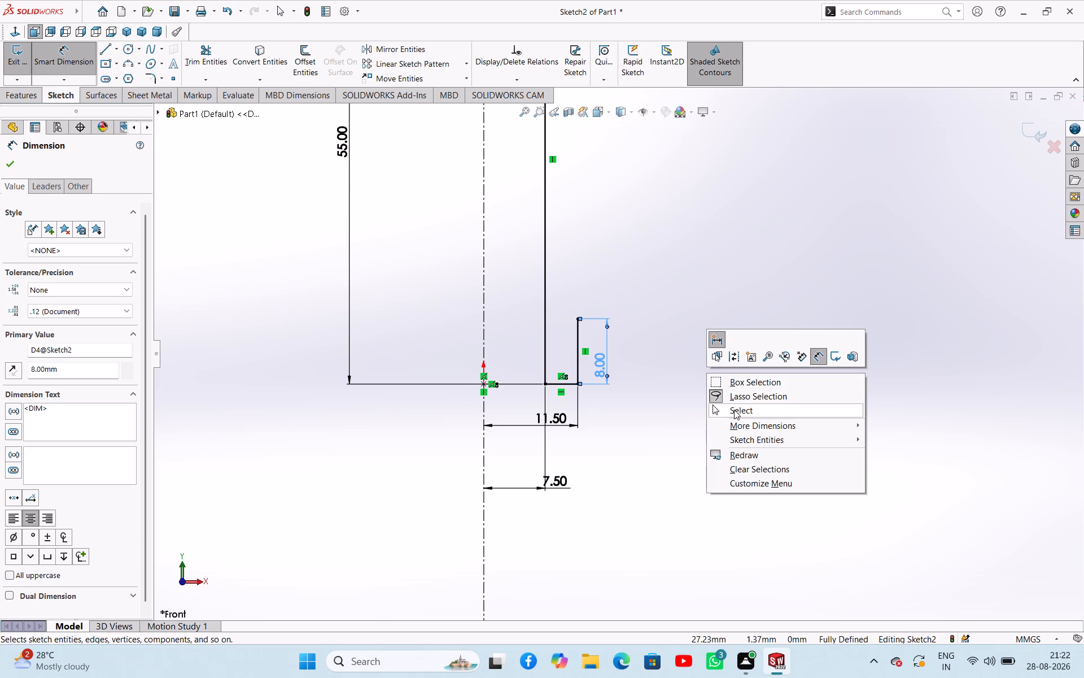
left_click(734, 410)
From the 8 mm line's upper end, sketch a rib outline about 1.6 mm outward and 2.1 mm tall, continuing into a vertical line about 6.9 mm upward.
right_click_drag(729, 408, 672, 407)
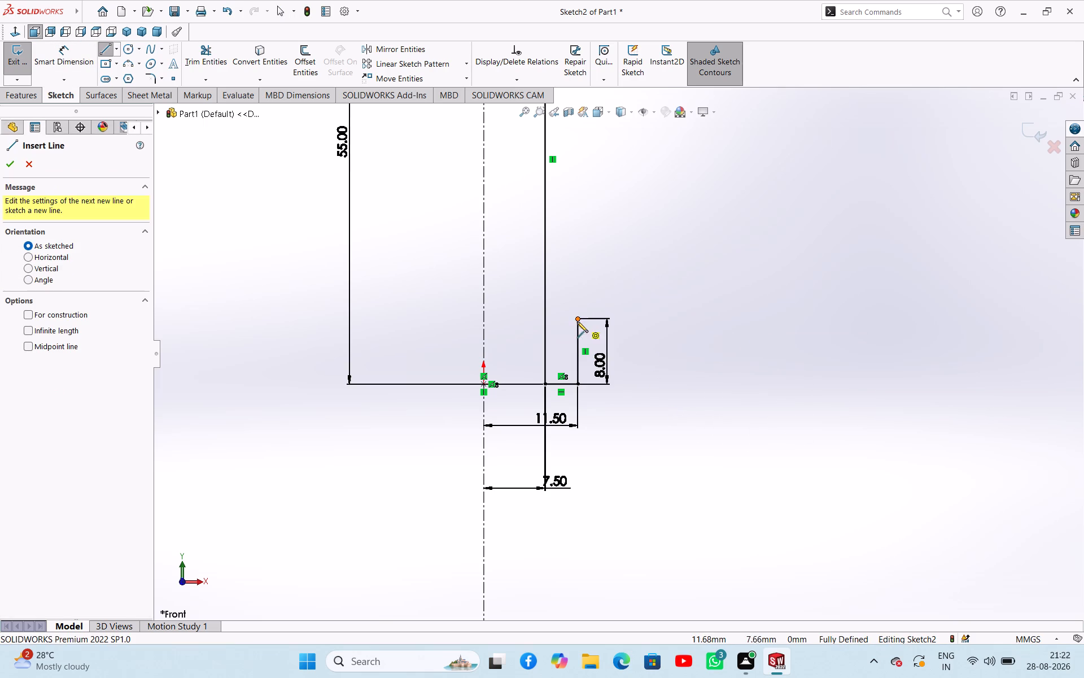
left_click(580, 320)
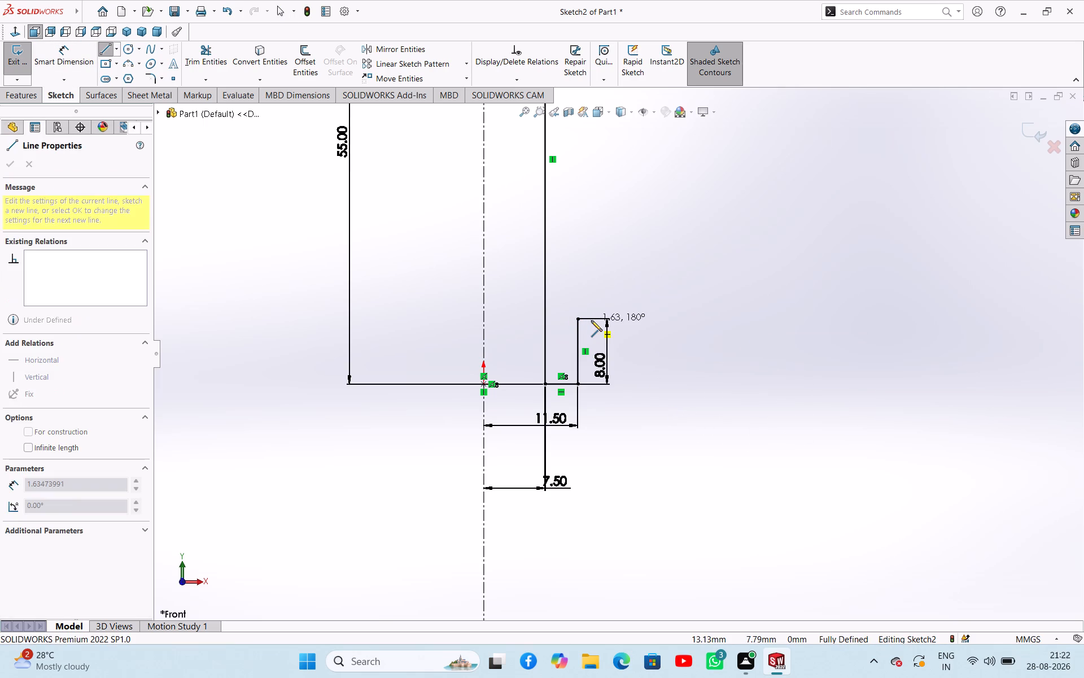
left_click(591, 320)
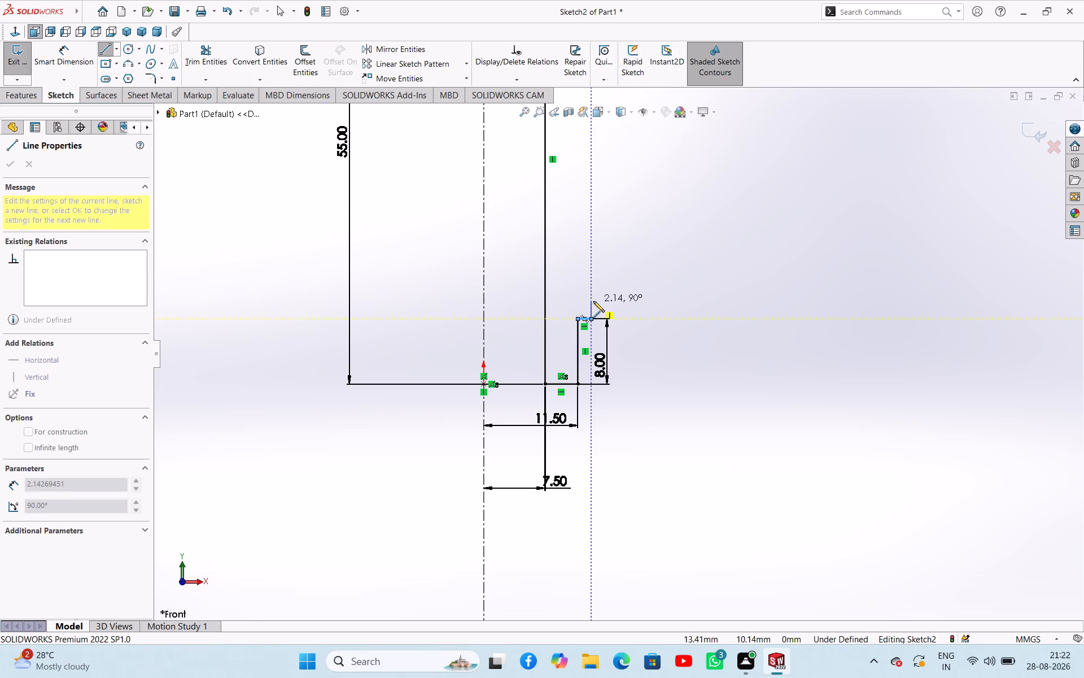
left_click(593, 301)
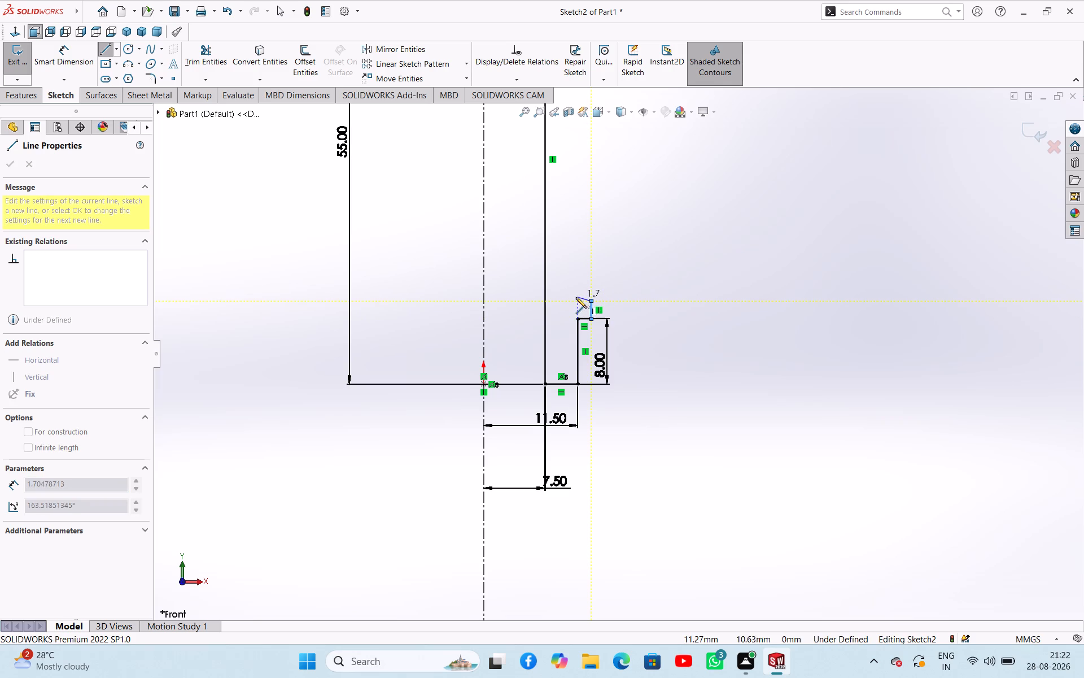
left_click(575, 302)
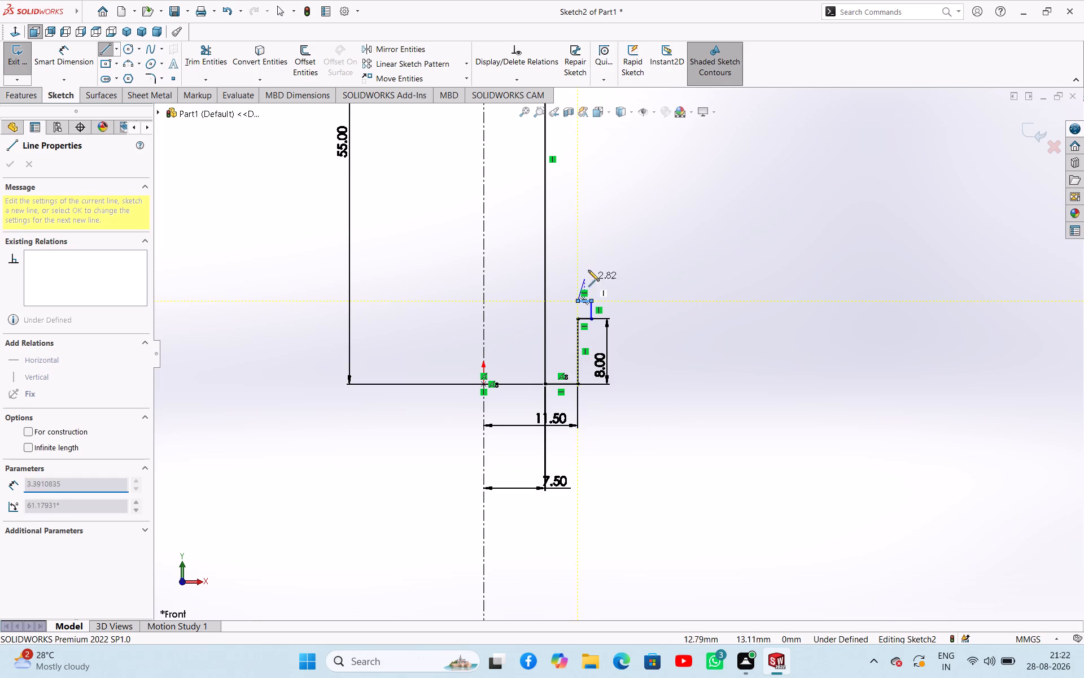
left_click(576, 245)
key("Escape")
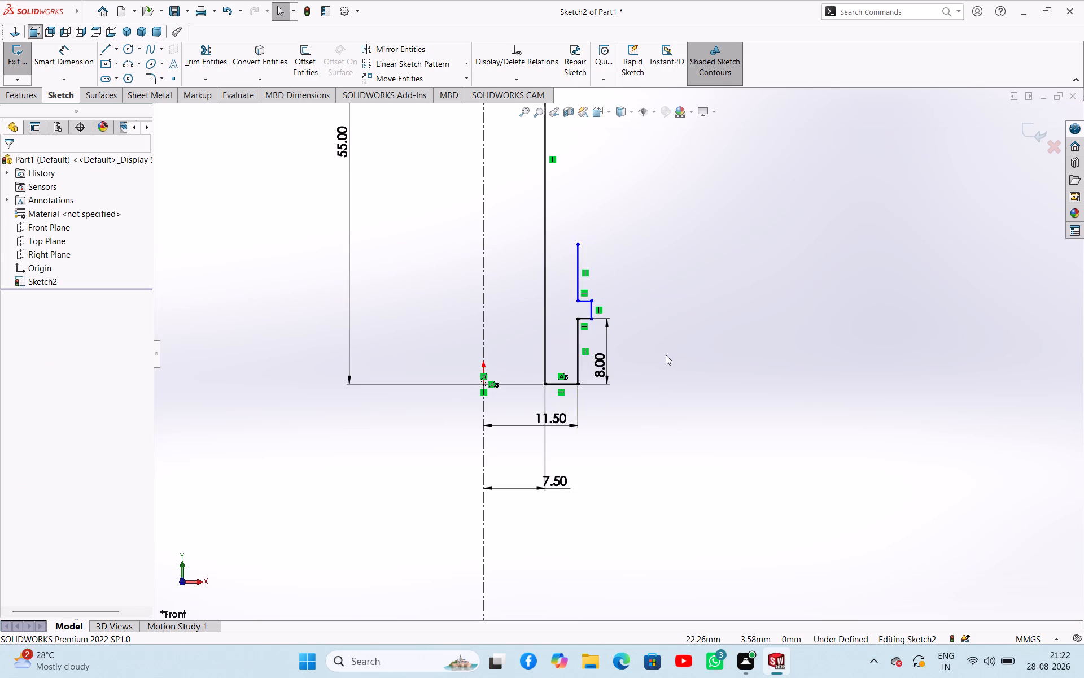
Dimension the distance from the profile's bottom line to the rib's upper edge as 10 mm.
scroll(633, 366, "down", 2)
scroll(558, 399, "up", 1)
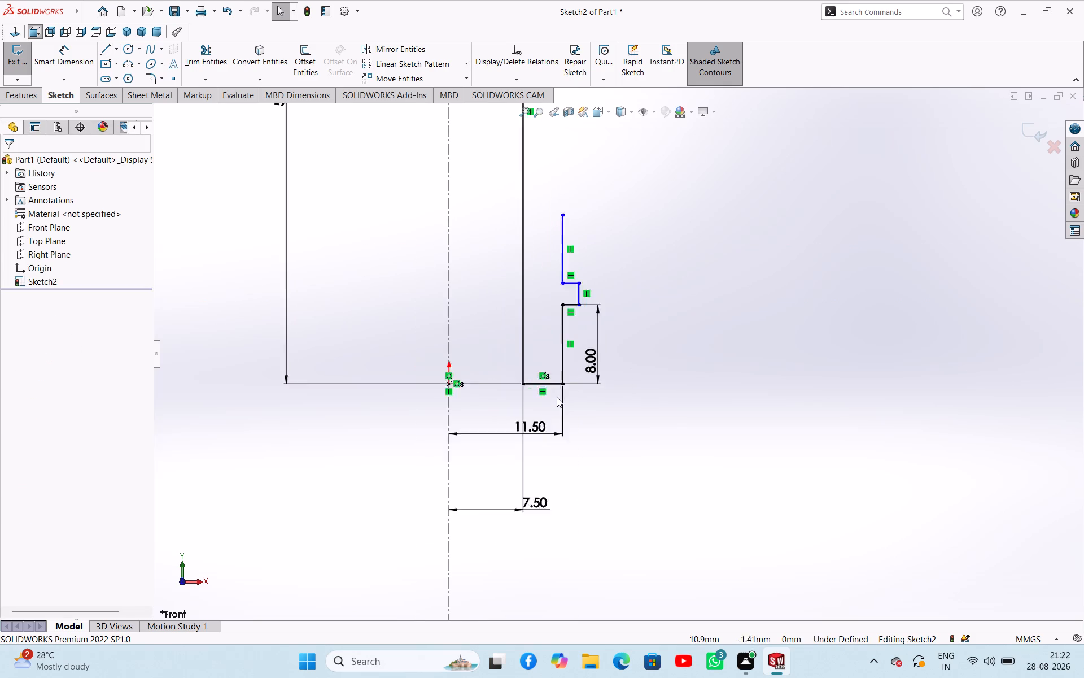
scroll(557, 397, "up", 1)
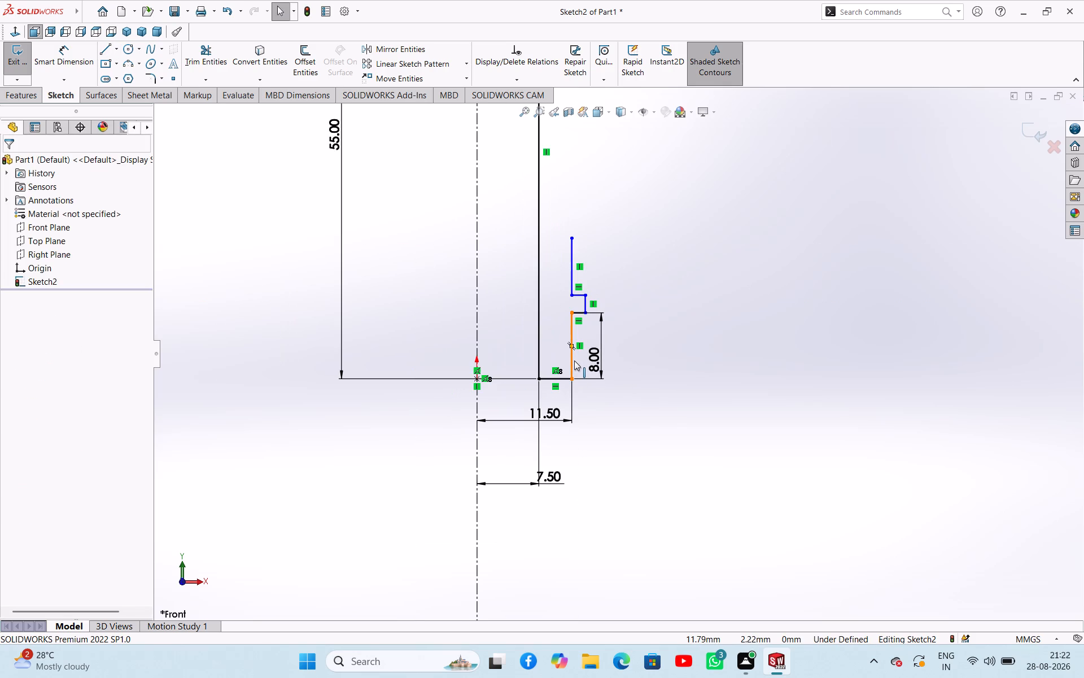
scroll(582, 360, "down", 2)
right_click_drag(678, 373, 698, 298)
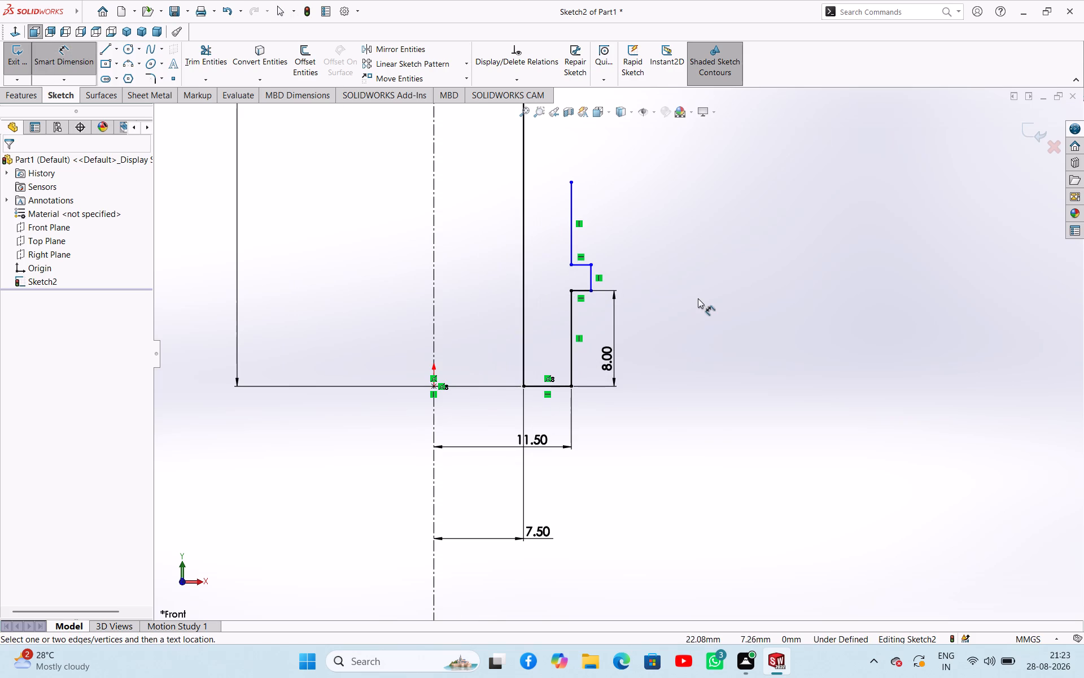
right_click_drag(698, 298, 697, 298)
left_click(580, 265)
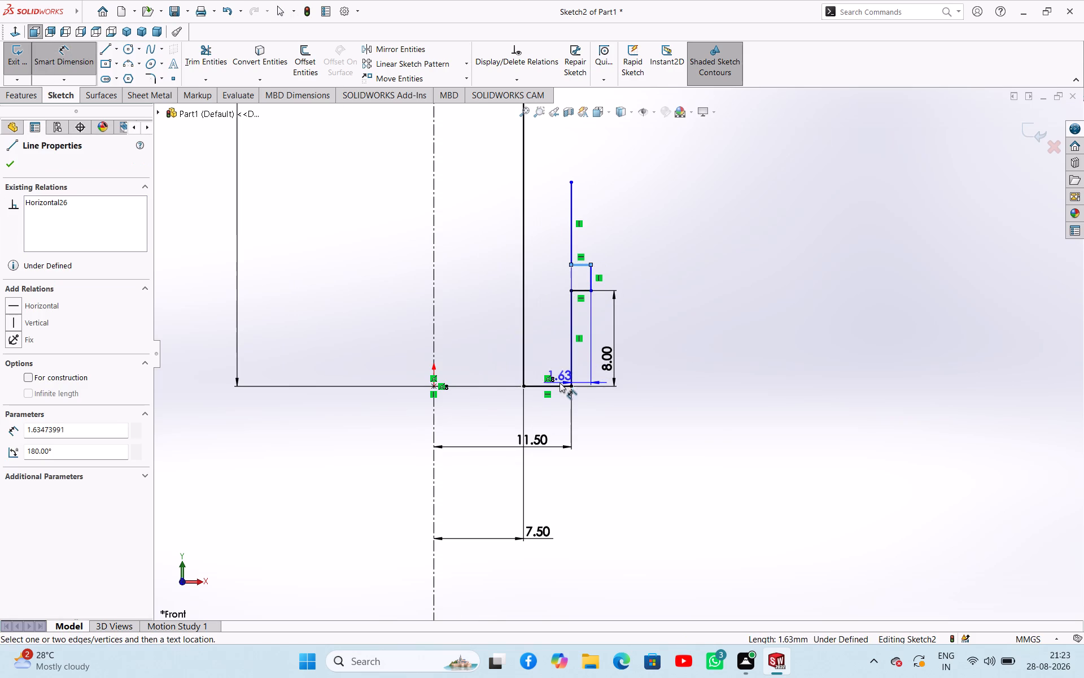
left_click(560, 383)
left_click(652, 351)
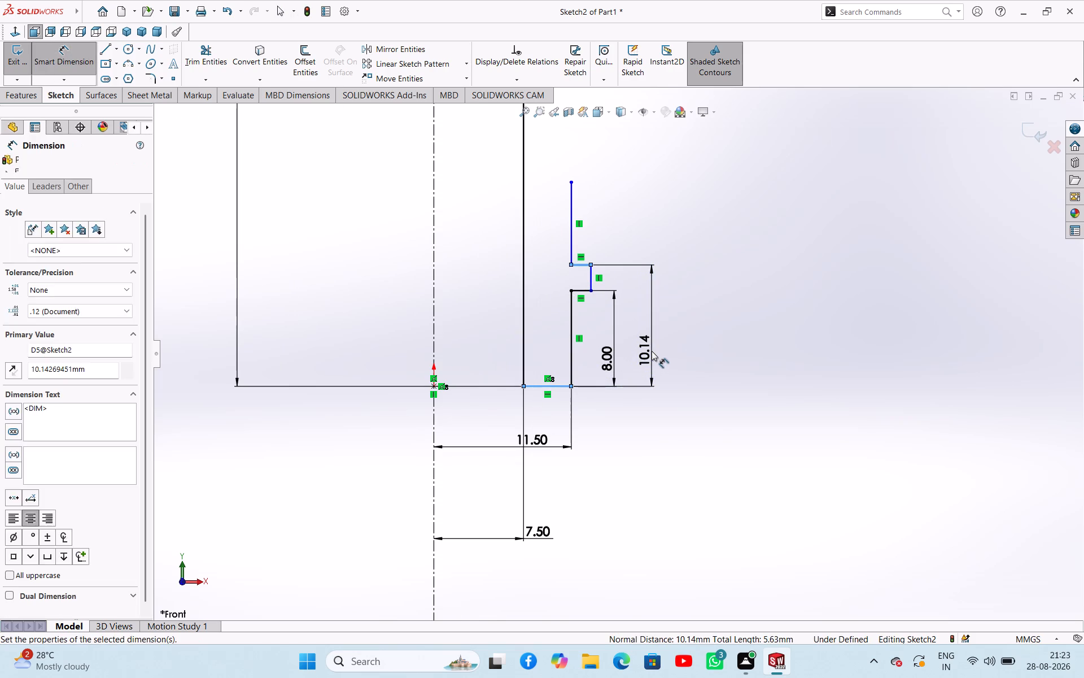
key("1")
key("0")
key("Return")
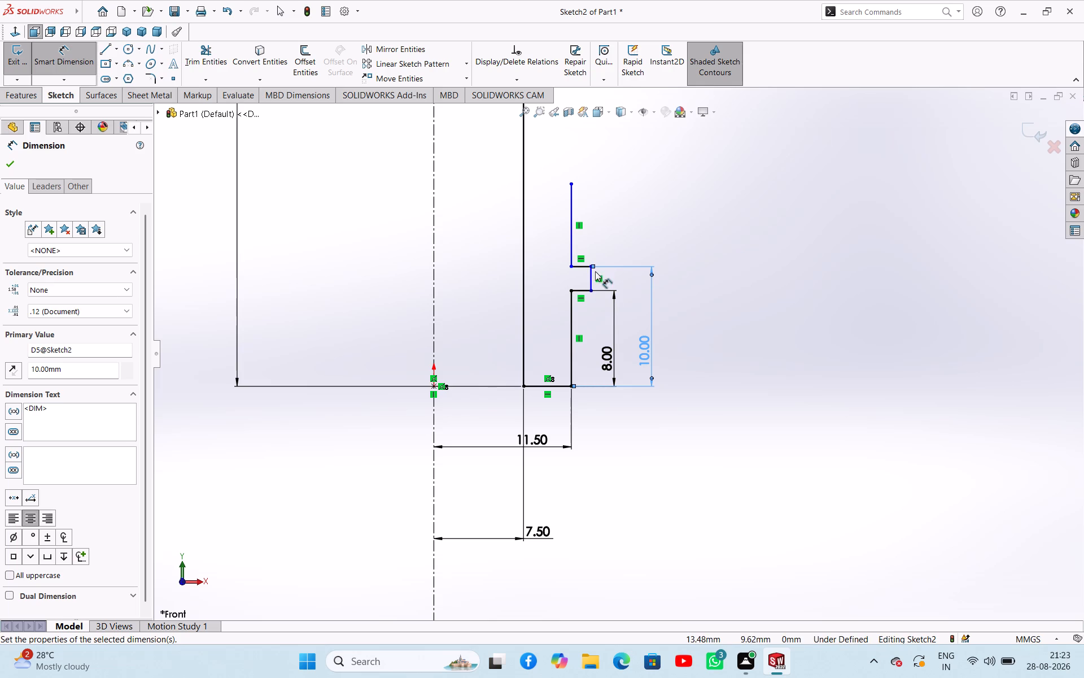
Dimension the length of the vertical line above the rib as 10 mm.
left_click(572, 230)
left_click(639, 237)
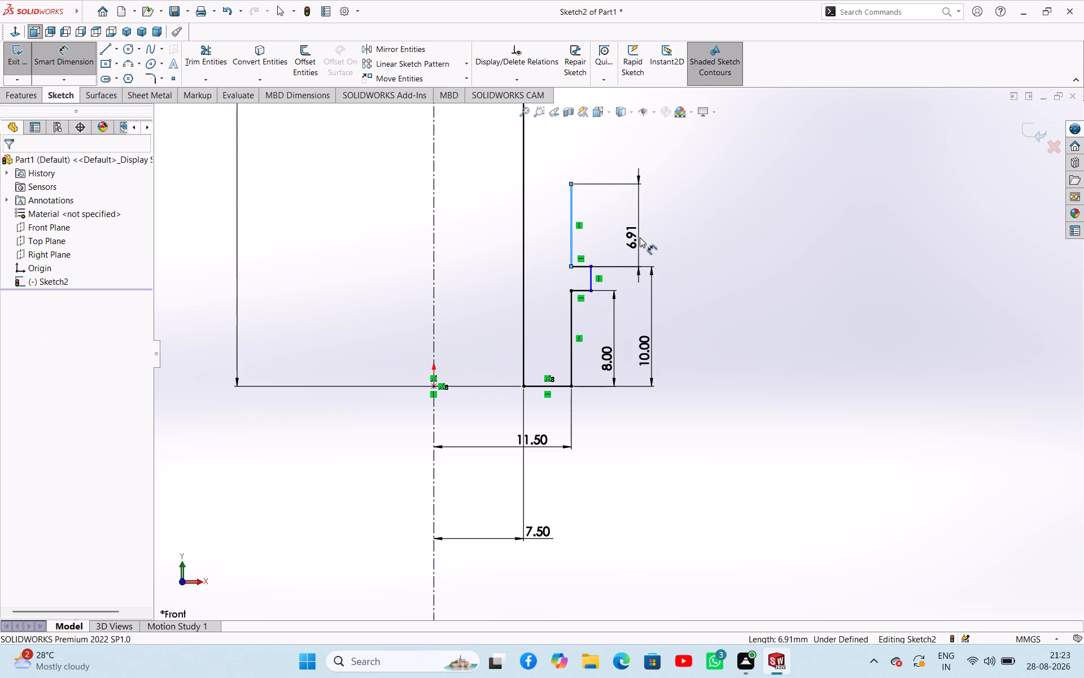
type("10")
key("Return")
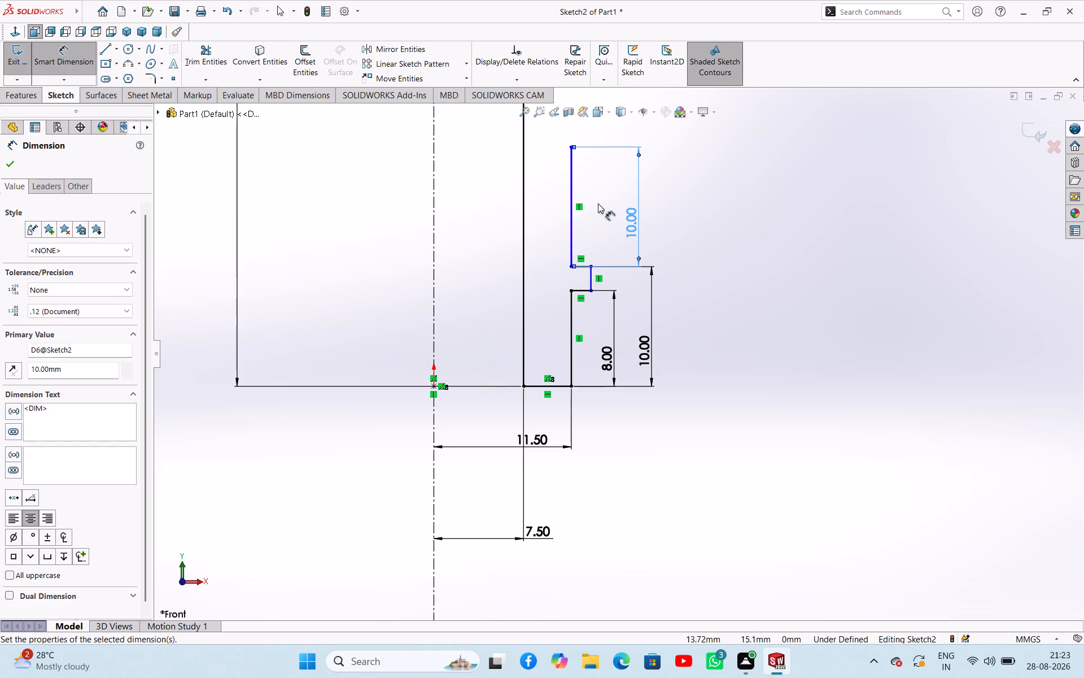
Sketch a second rib outline about 1.1 mm outward and 1.6 mm tall above that vertical line, continuing into a vertical line about 5.4 mm upward.
scroll(586, 177, "up", 2)
scroll(593, 184, "down", 1)
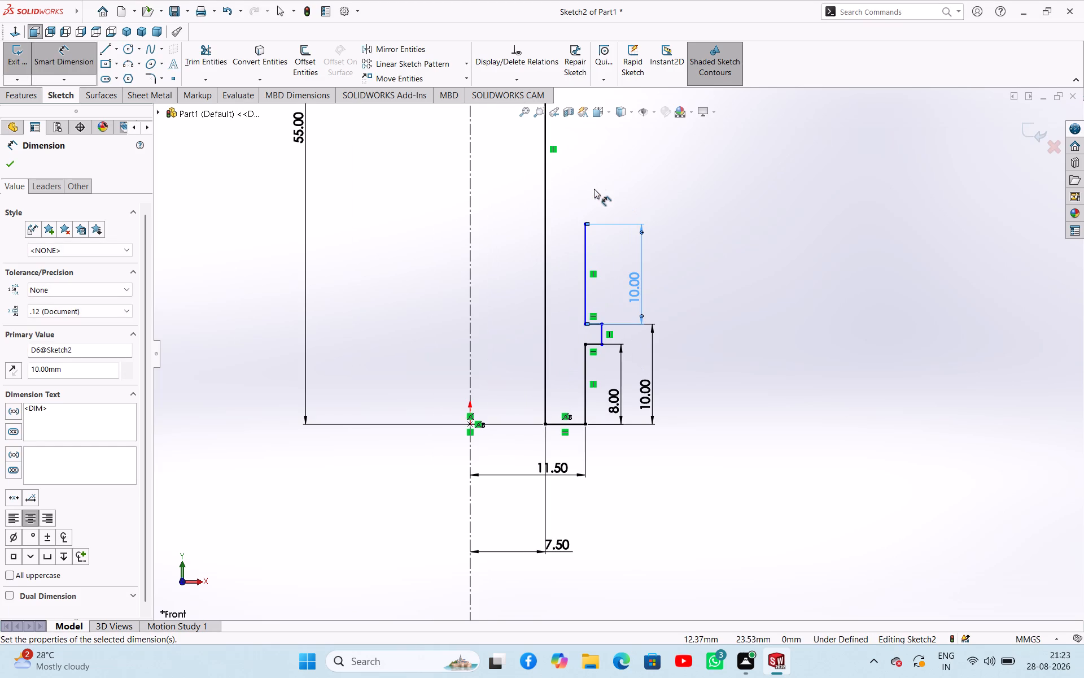
scroll(594, 189, "down", 2)
right_click_drag(697, 202, 641, 204)
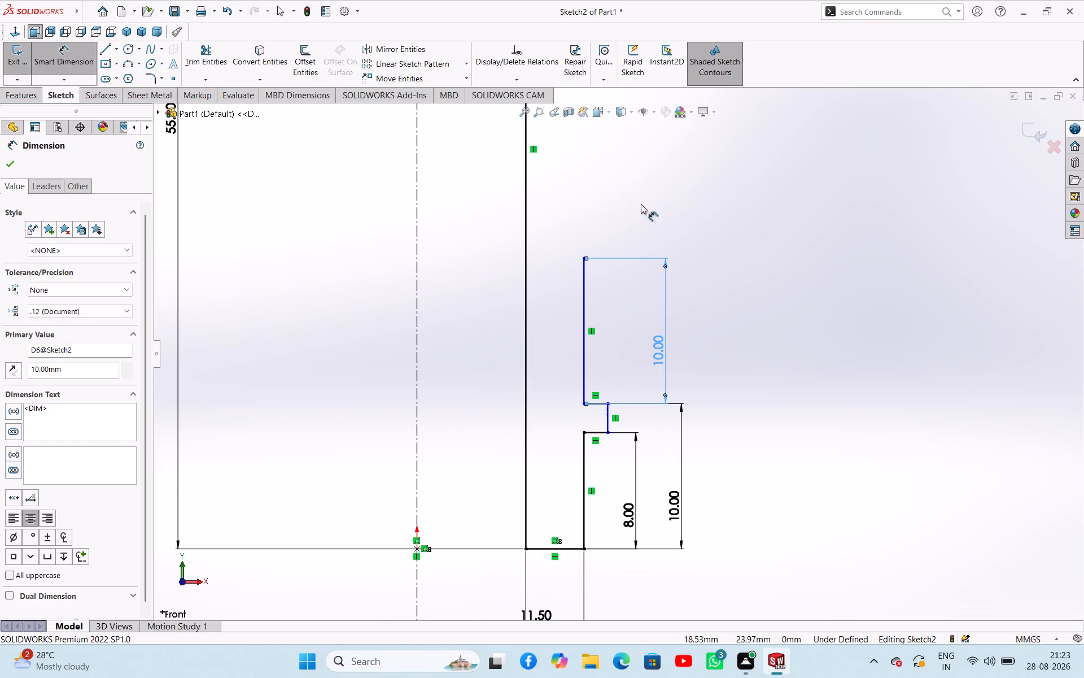
right_click_drag(641, 204, 640, 204)
left_click(585, 258)
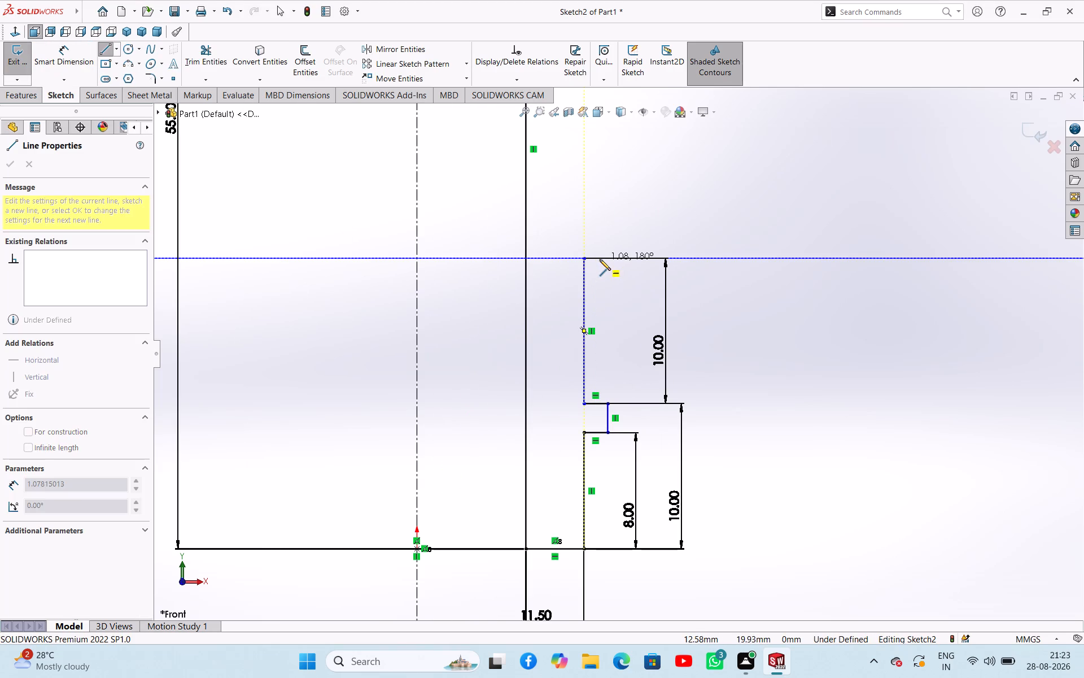
left_click(600, 259)
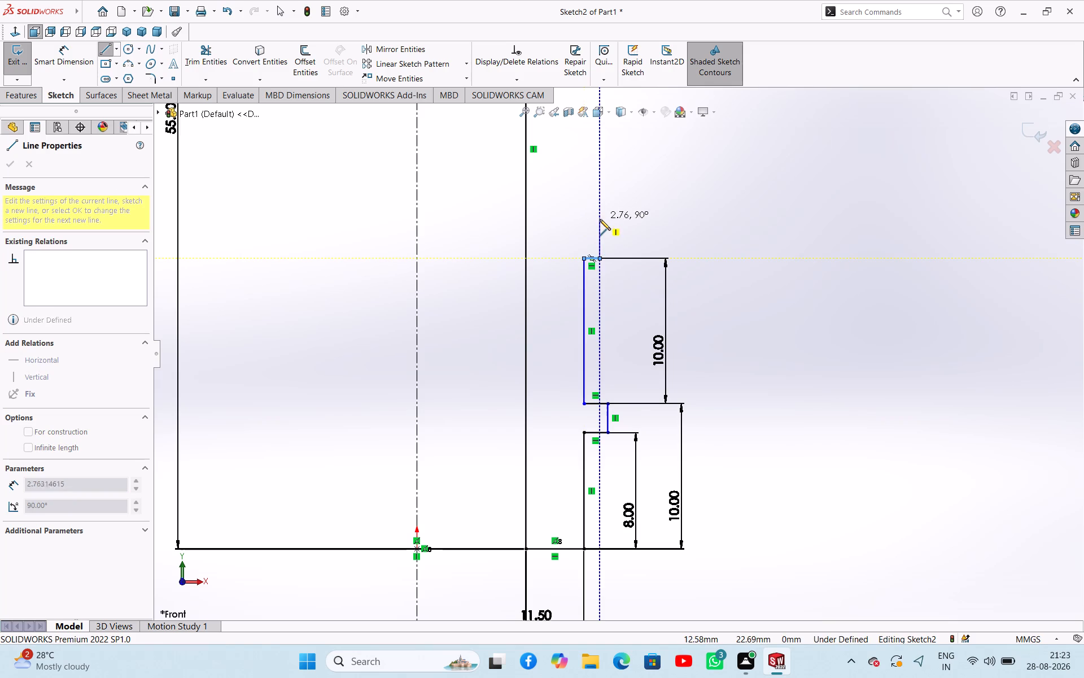
left_click(601, 236)
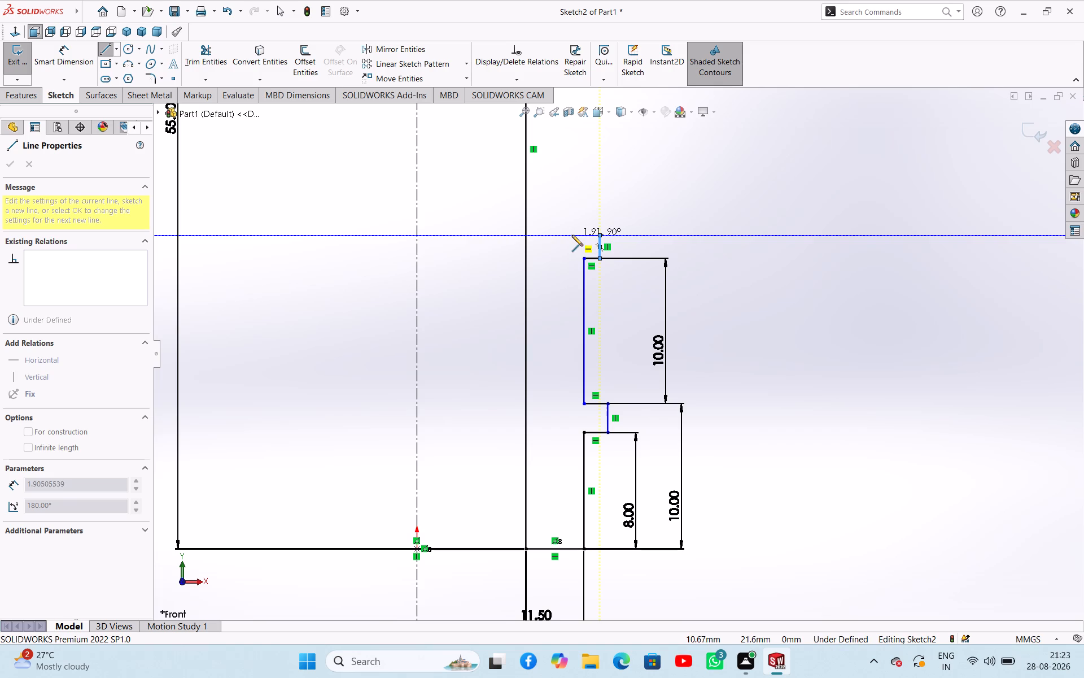
left_click(584, 235)
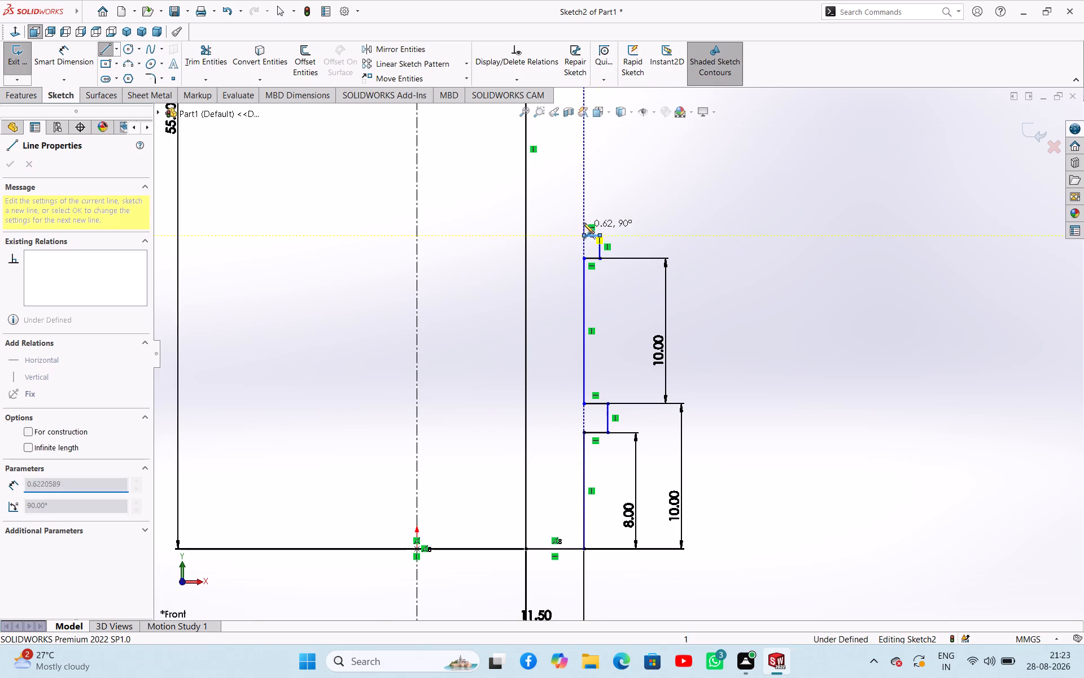
left_click(584, 157)
key("Escape")
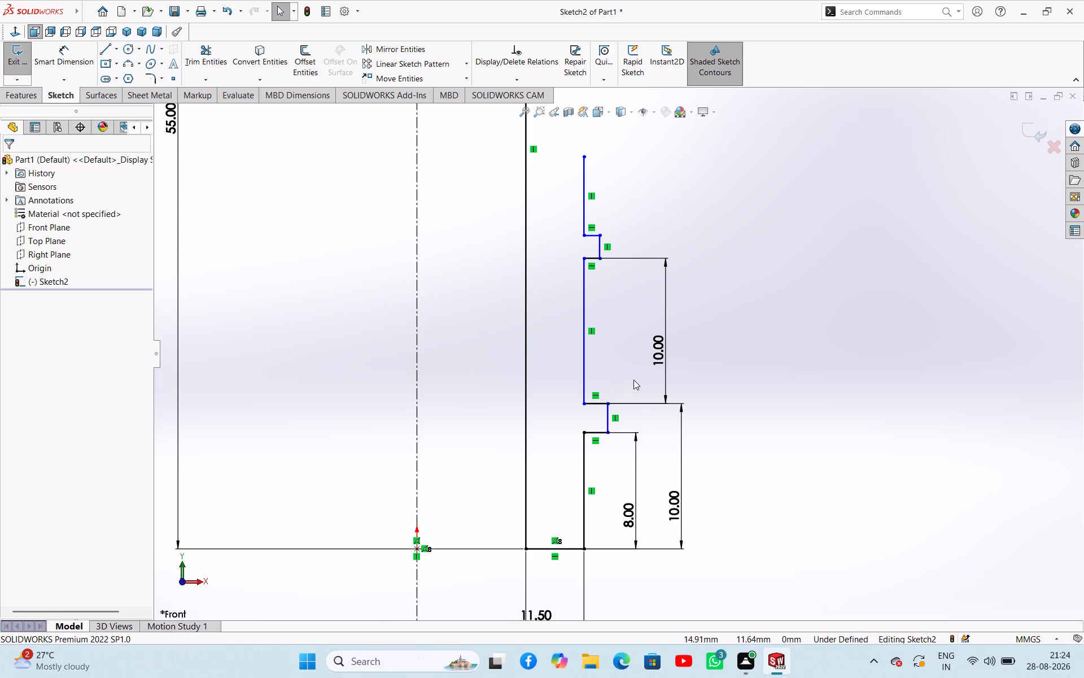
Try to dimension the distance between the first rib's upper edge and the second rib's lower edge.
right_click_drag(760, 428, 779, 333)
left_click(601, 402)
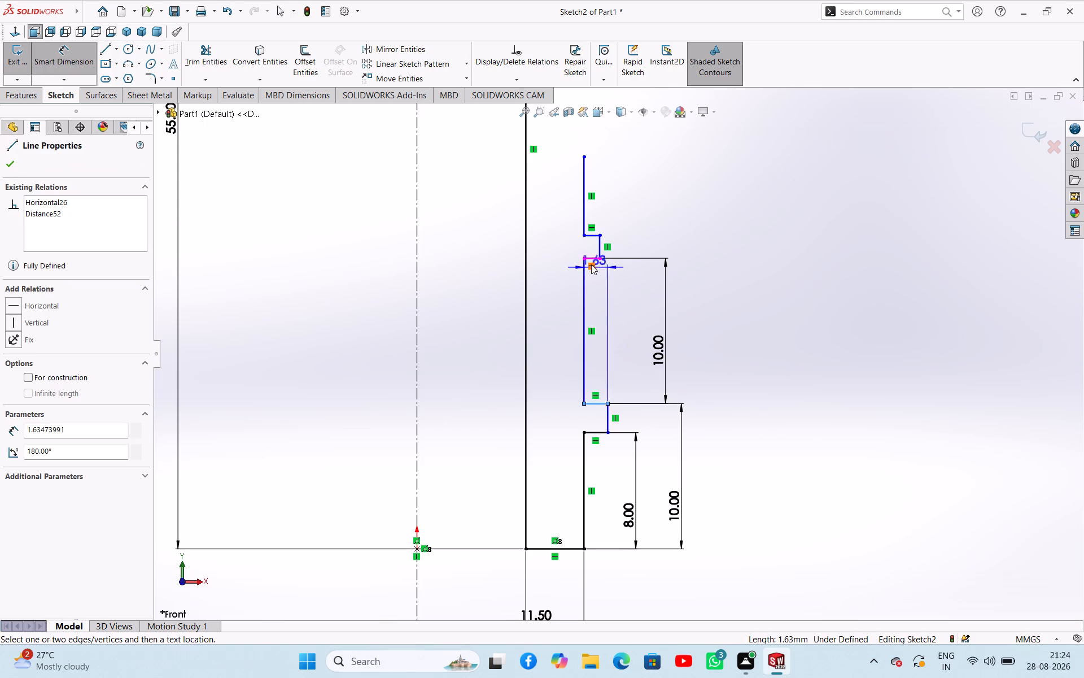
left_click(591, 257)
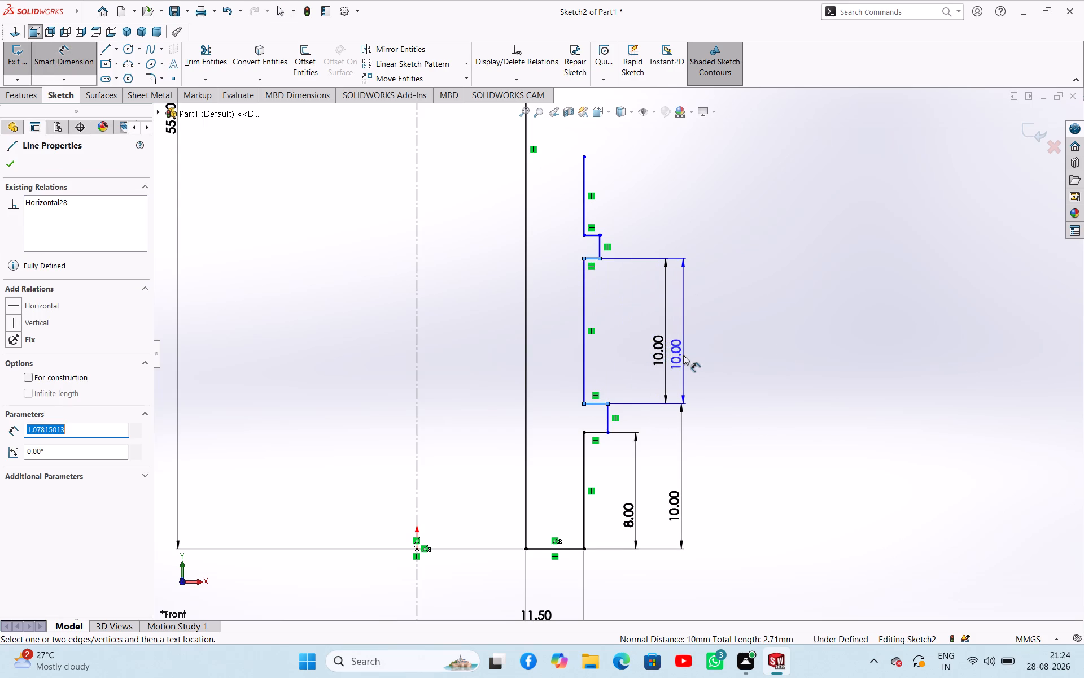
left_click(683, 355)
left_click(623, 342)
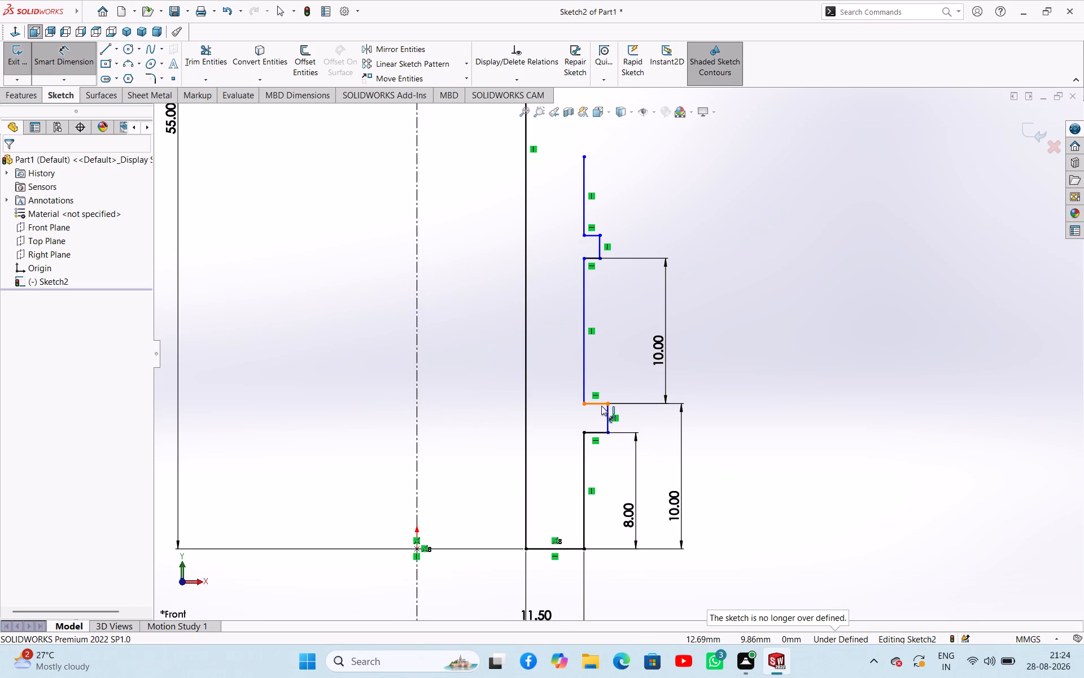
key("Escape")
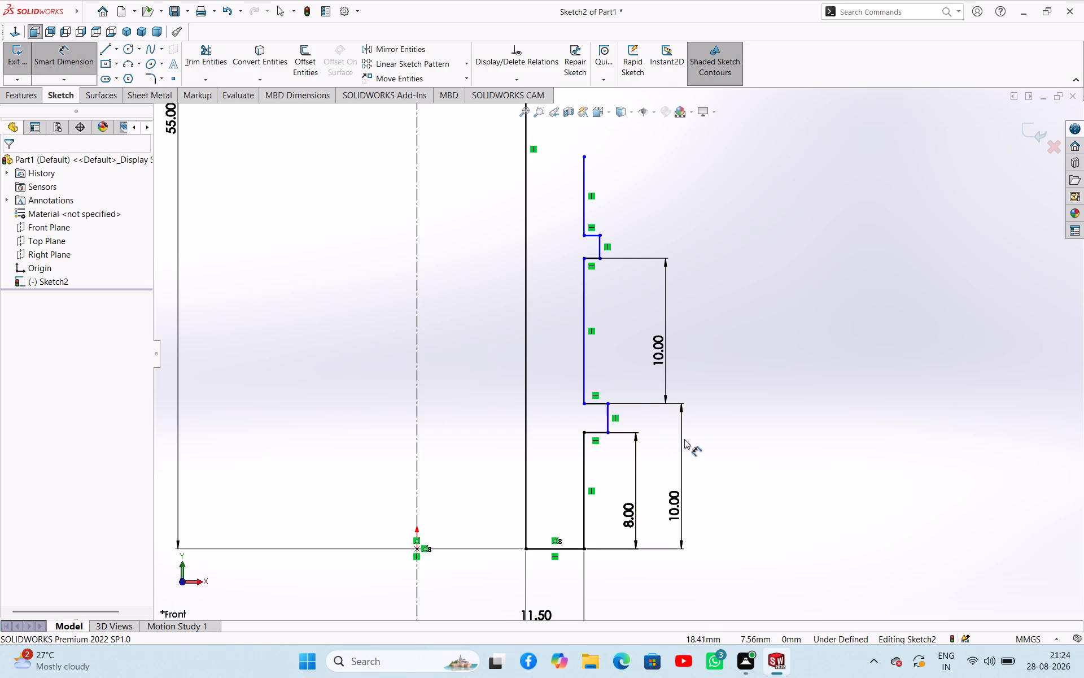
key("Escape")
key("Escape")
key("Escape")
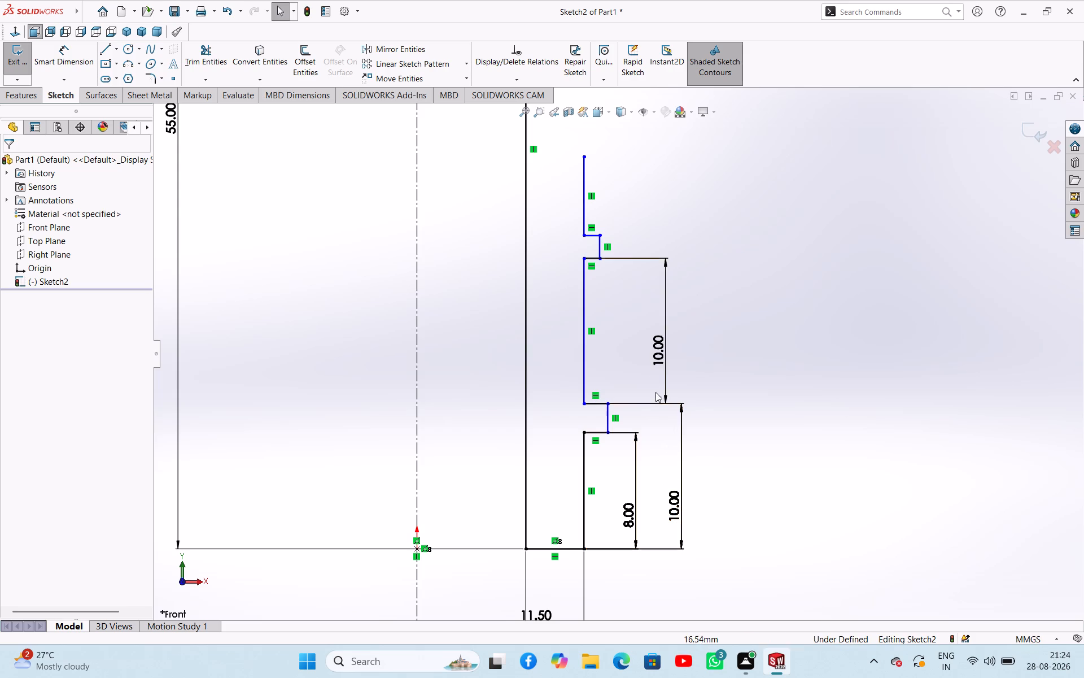
Set the length of the vertical line between the two ribs to 8 mm.
double_click(649, 364)
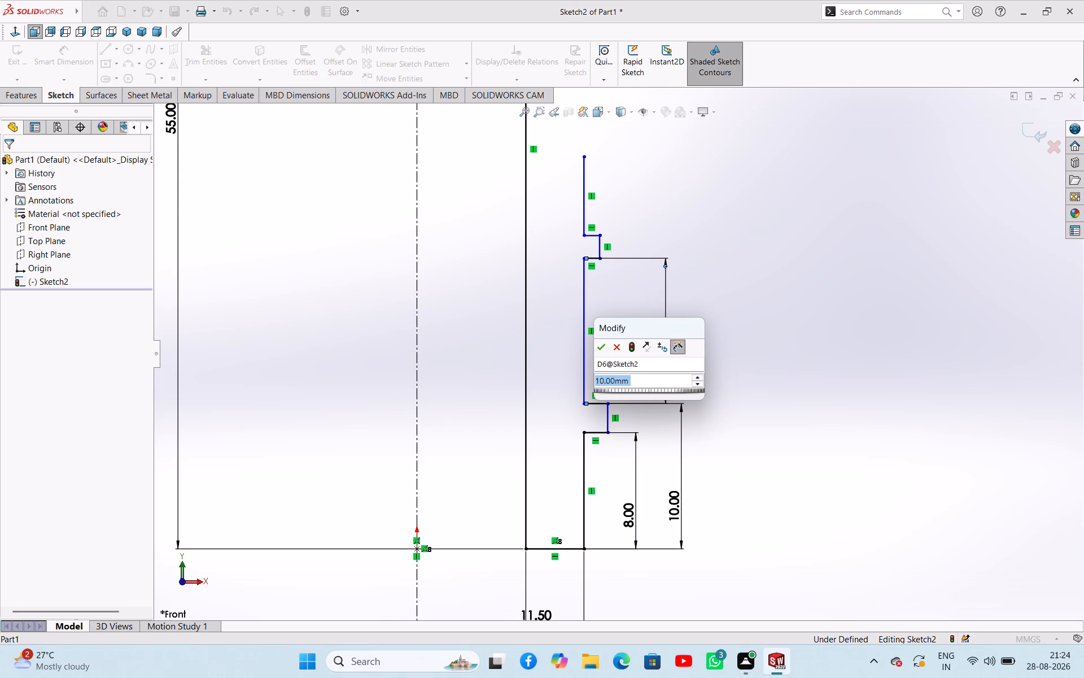
key("8")
key("Return")
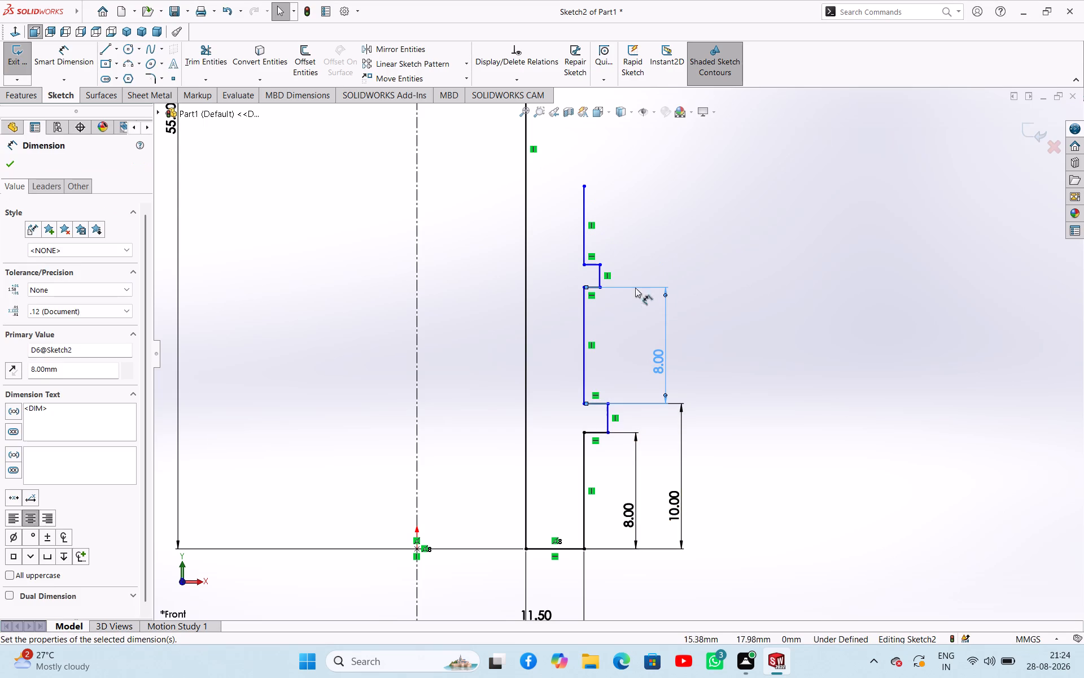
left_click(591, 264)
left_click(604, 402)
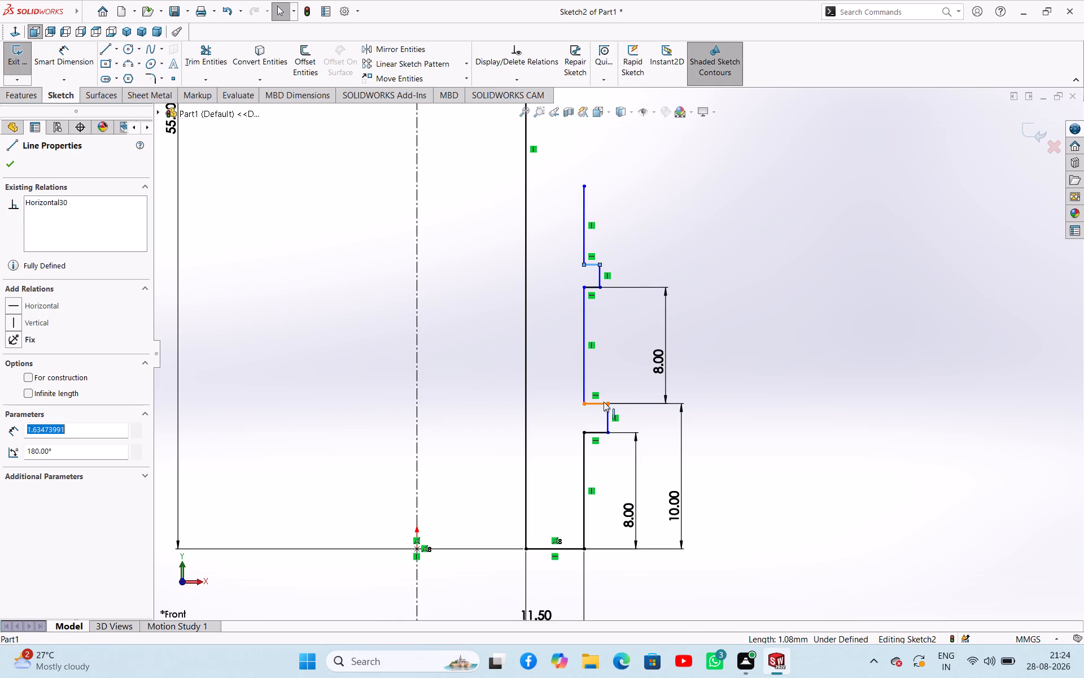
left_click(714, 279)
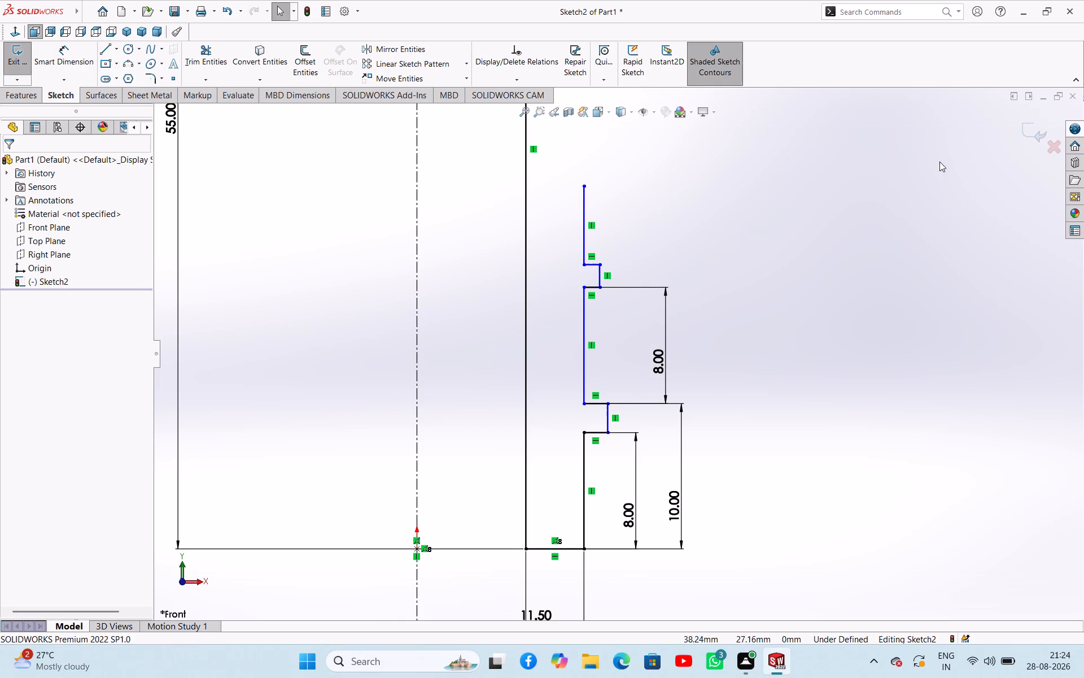
Dimension the distance from the first rib's upper edge to the second rib's upper edge as 10 mm.
right_click_drag(874, 219, 863, 162)
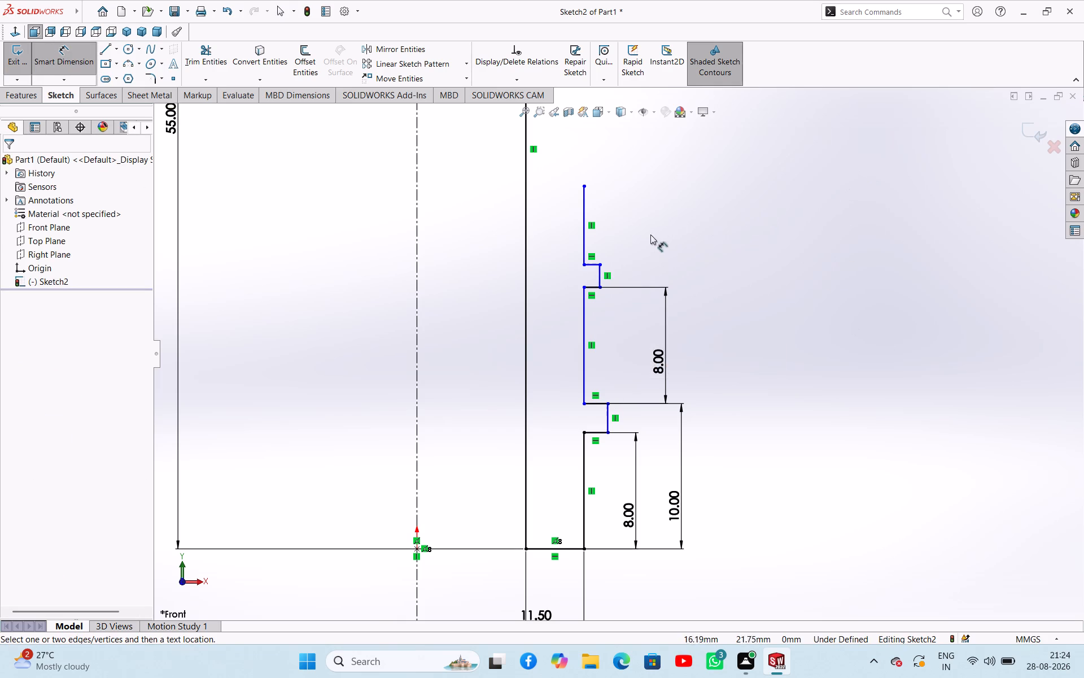
left_click(591, 262)
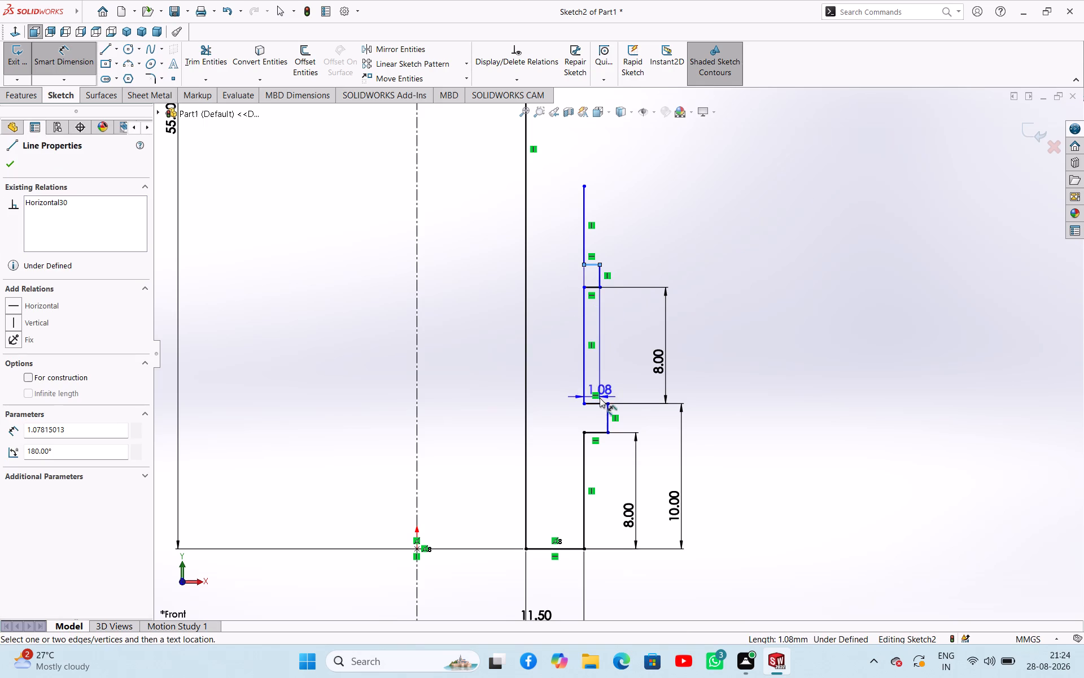
left_click(600, 403)
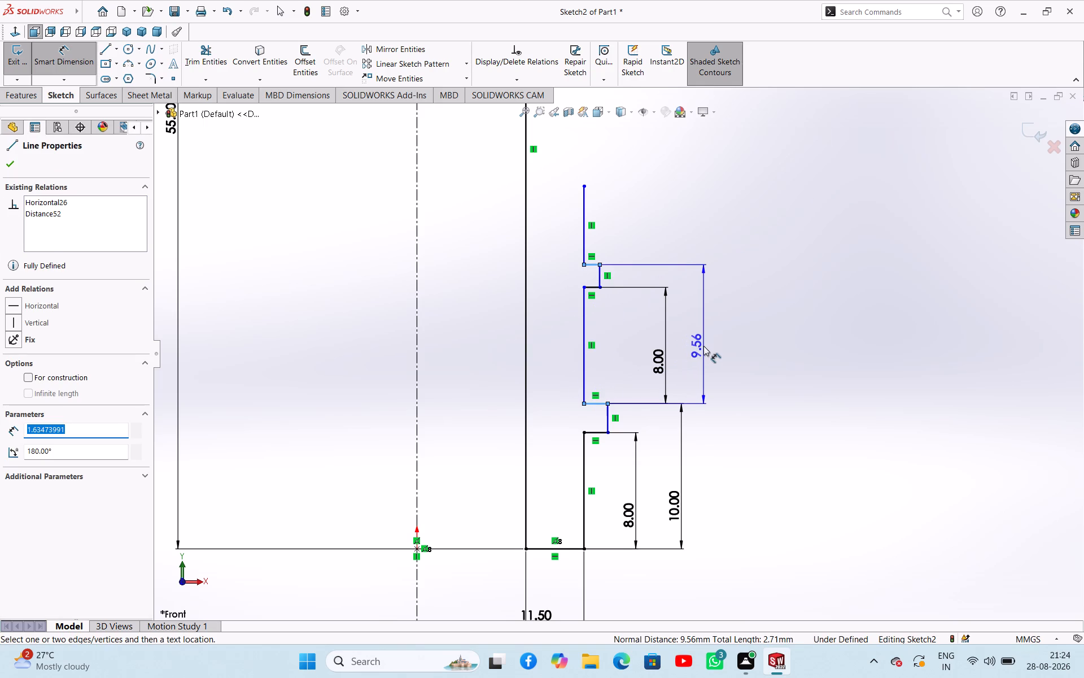
left_click(703, 346)
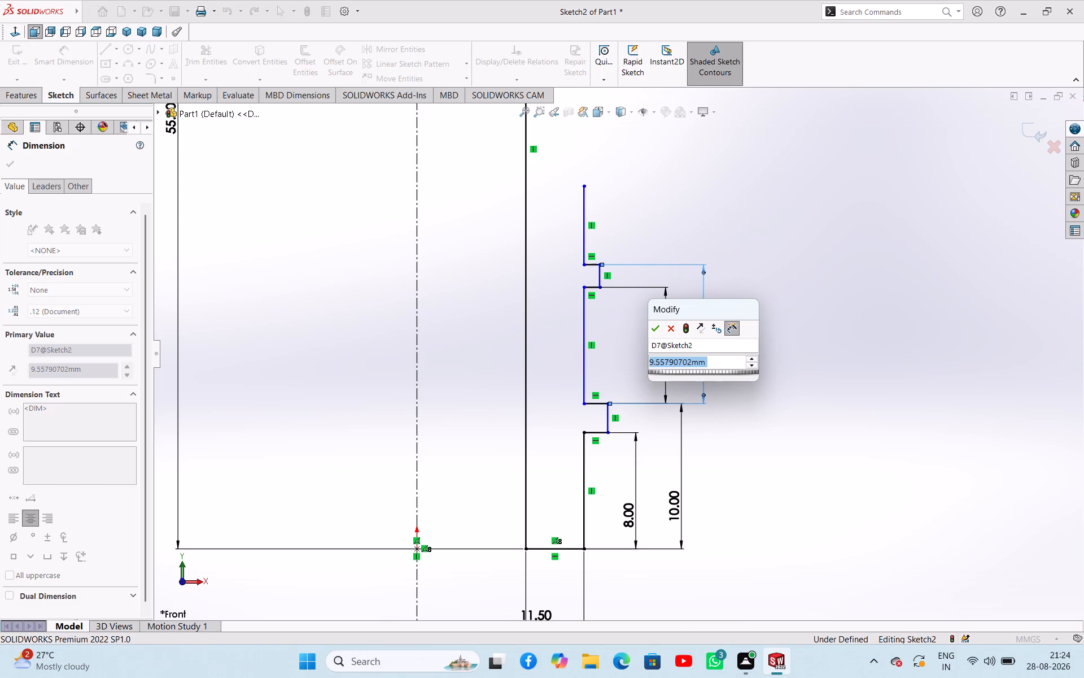
key("1")
key("0")
key("Return")
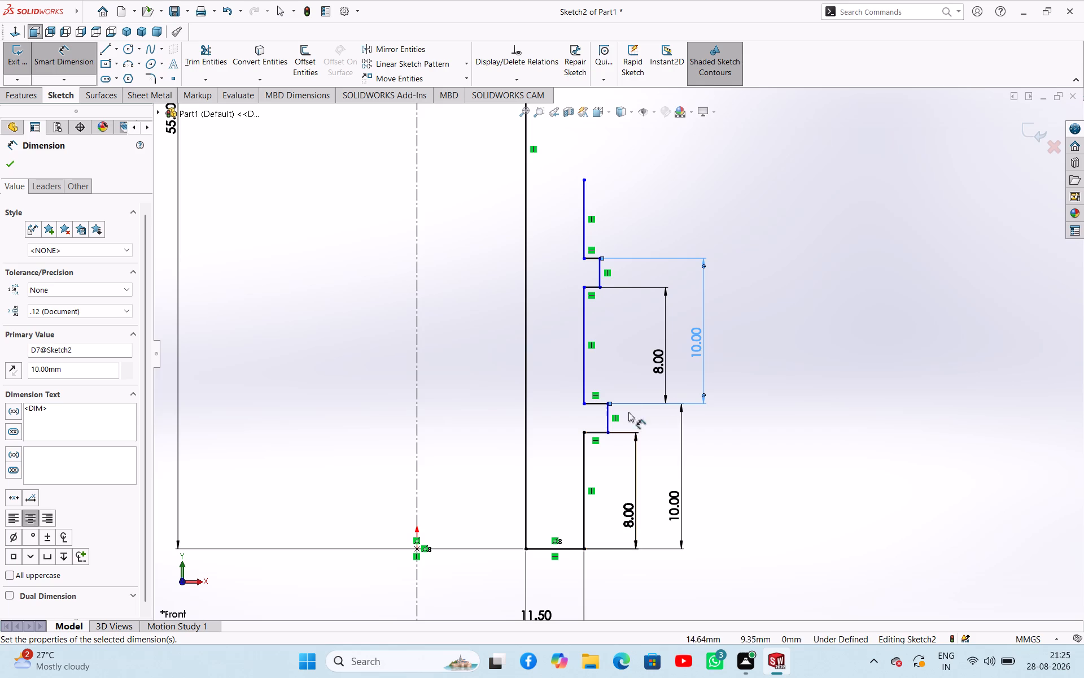
Delete the 8 mm and 10 mm dimensions placed between the first and second ribs.
right_click(764, 384)
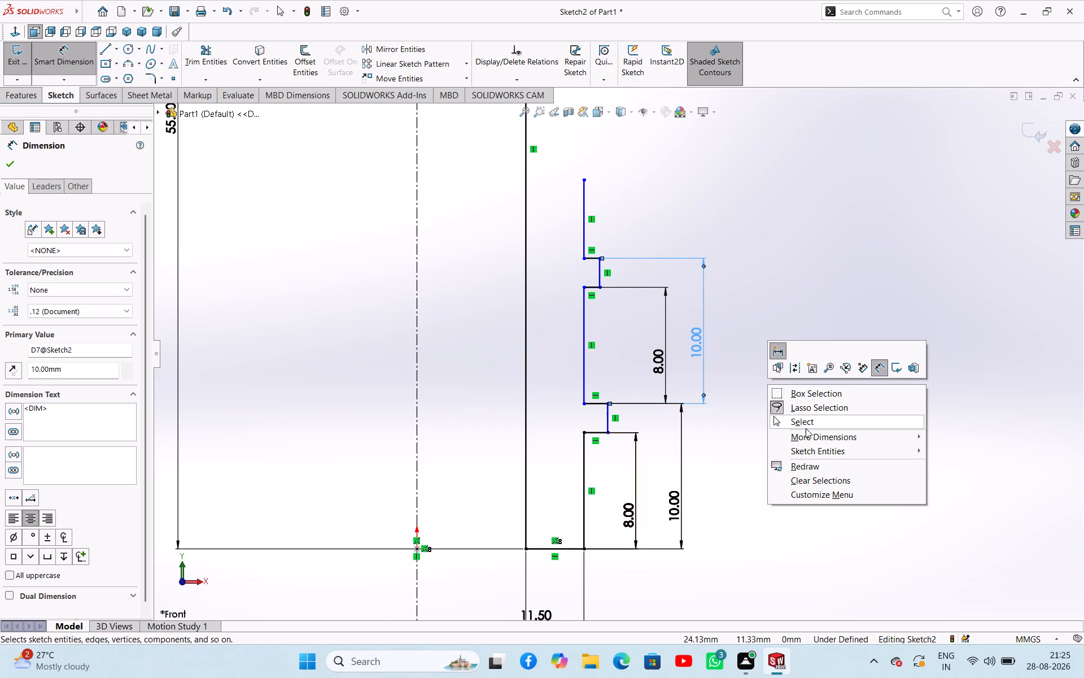
left_click(806, 427)
left_click_drag(816, 398, 624, 356)
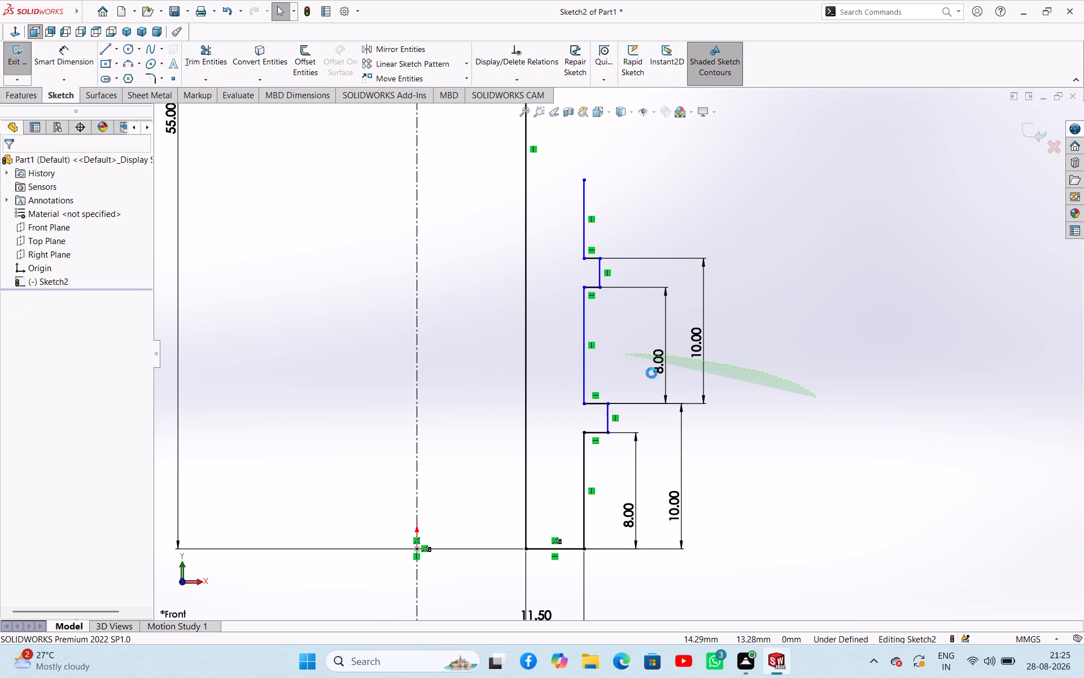
key("Delete")
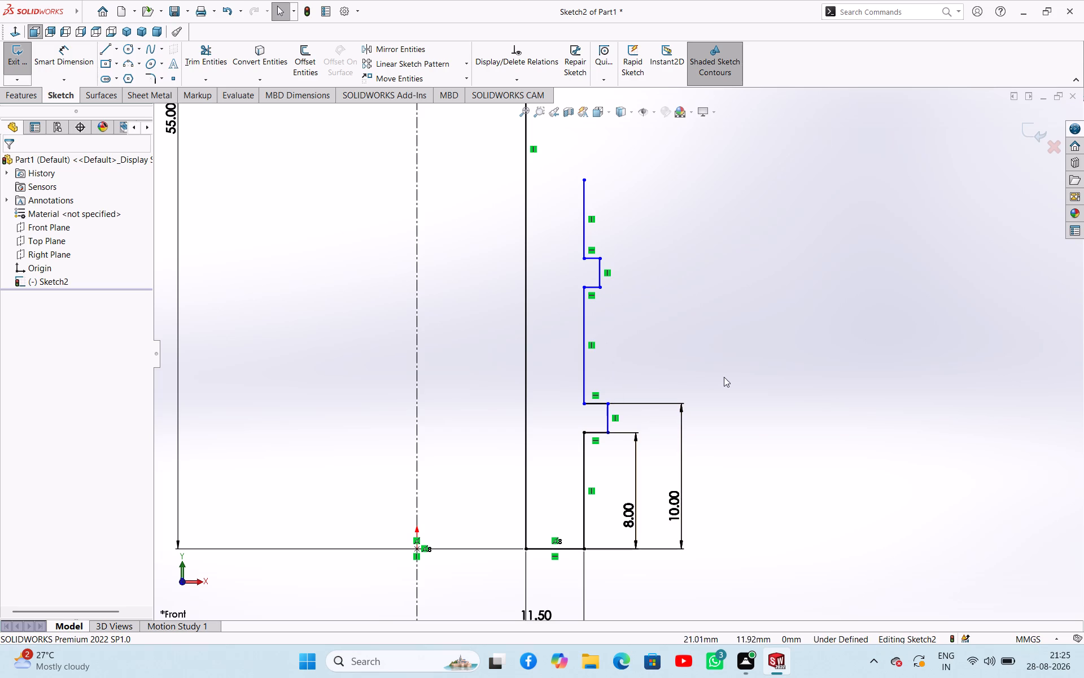
Dimension the vertical line between the first and second ribs as 6 mm.
right_click_drag(725, 377, 742, 305)
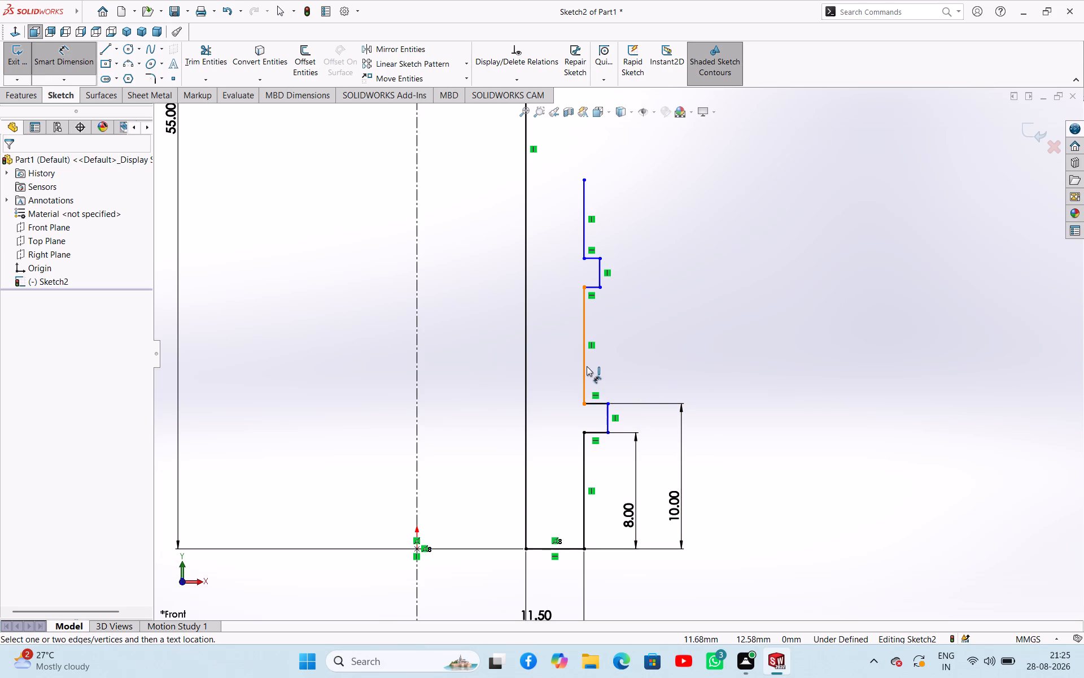
left_click(587, 366)
left_click(650, 363)
key("6")
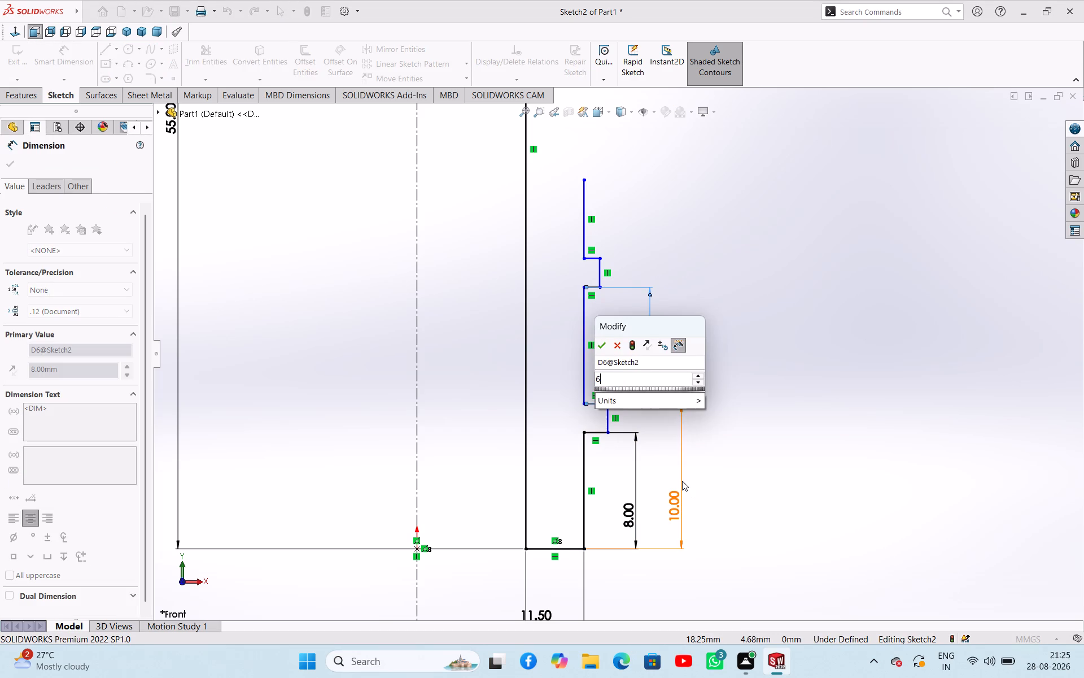
key("Return")
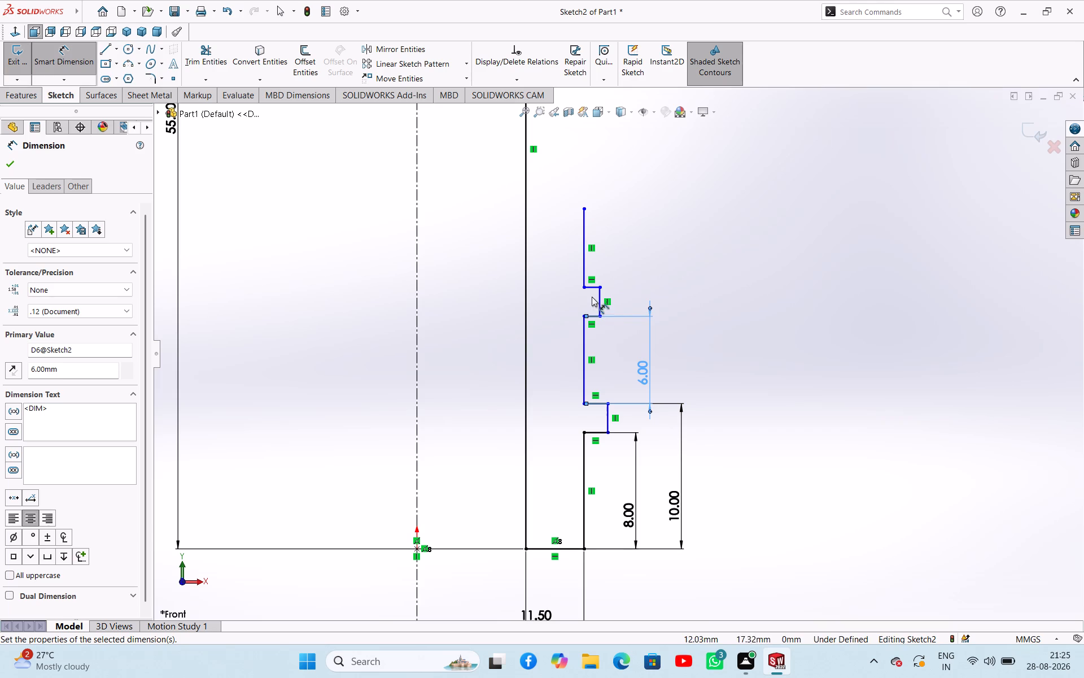
Dimension the distance from the first rib's upper edge to the second rib's upper edge as 8 mm.
left_click(590, 290)
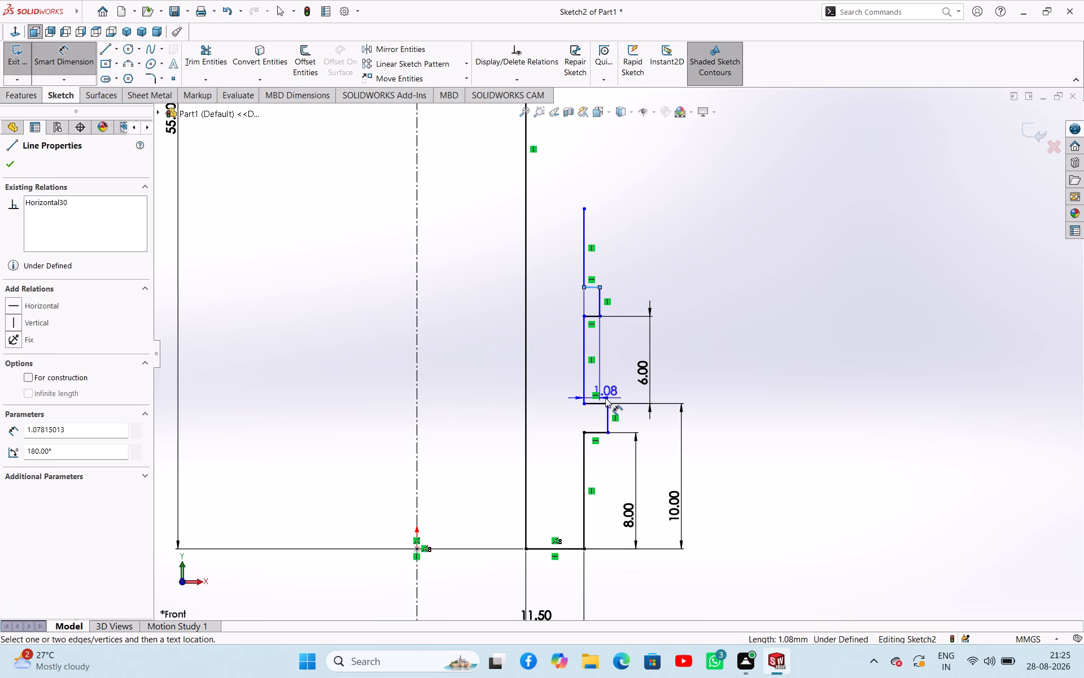
left_click(592, 403)
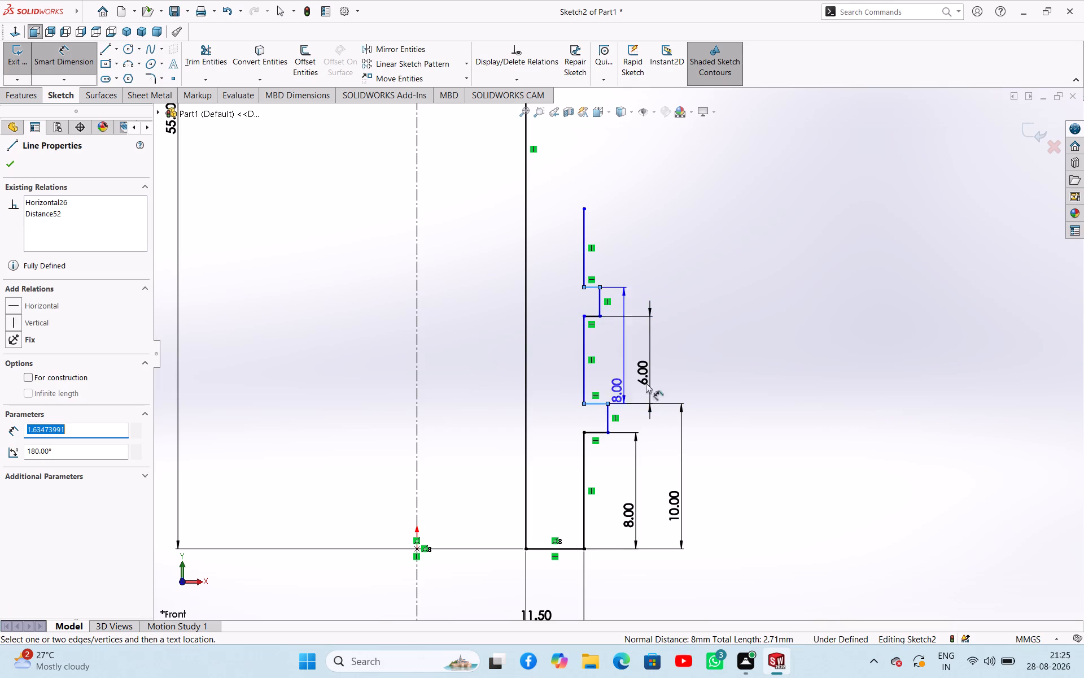
left_click(703, 363)
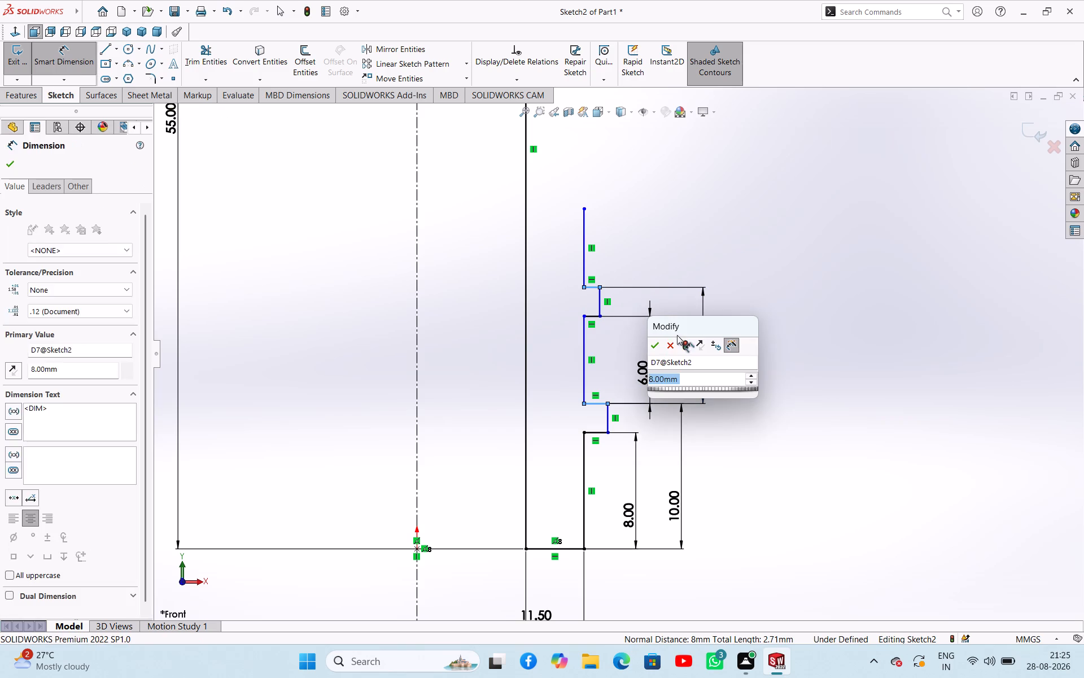
left_click(659, 347)
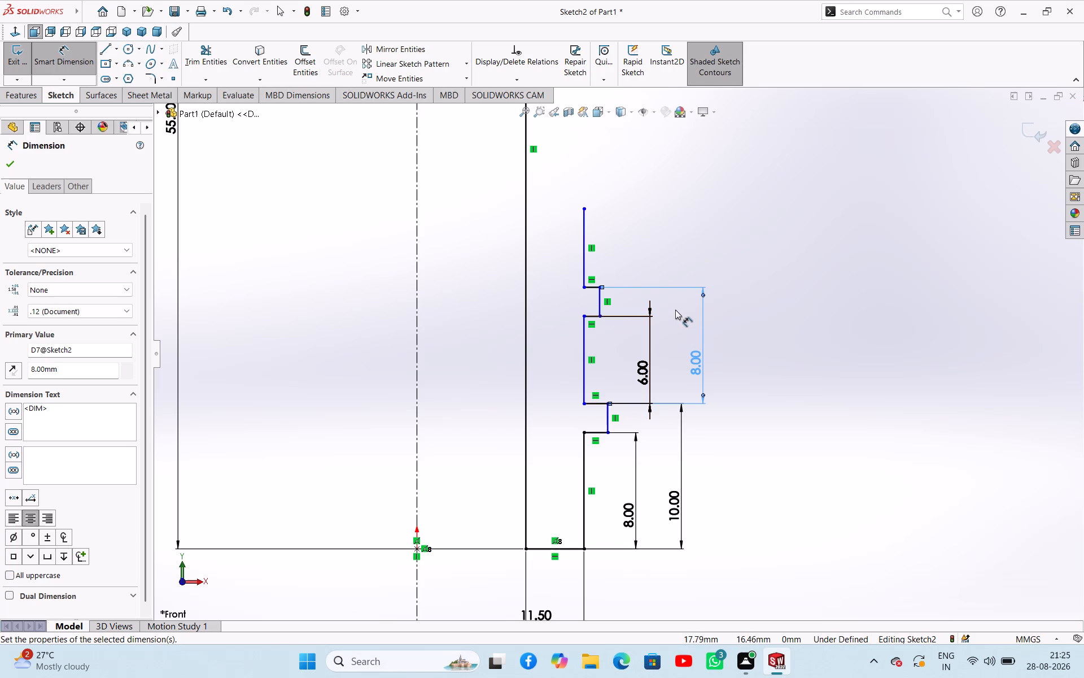
Dimension the open vertical line above the second rib as 10 mm.
right_click_drag(769, 330, 778, 289)
right_click_drag(778, 289, 763, 325)
left_click(585, 242)
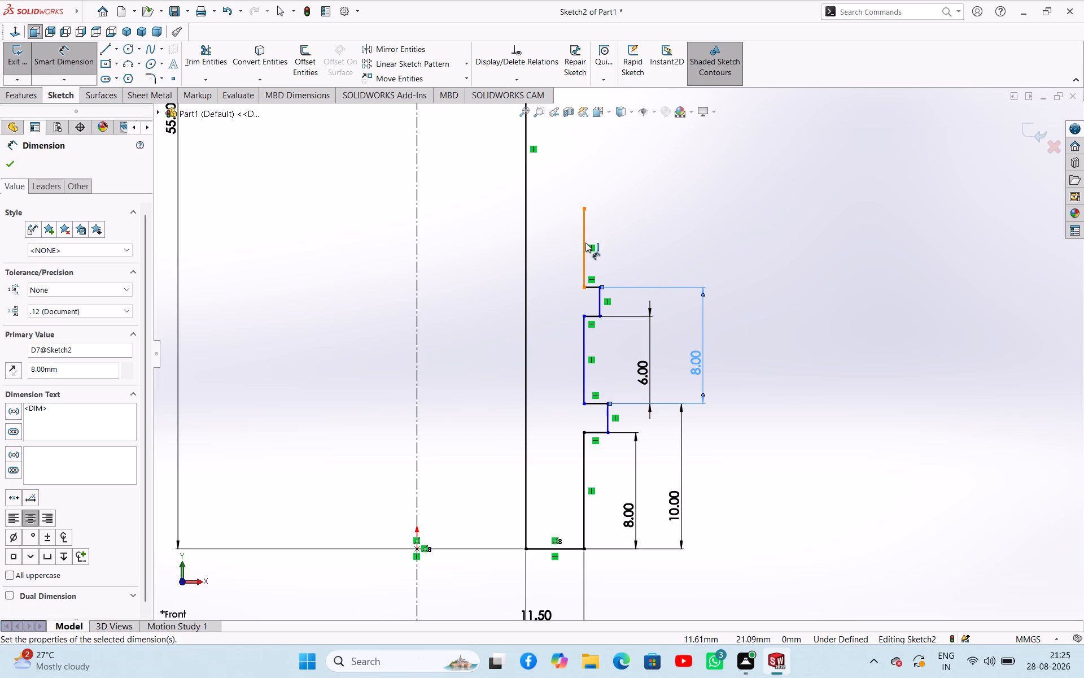
left_click(698, 243)
key("1")
key("0")
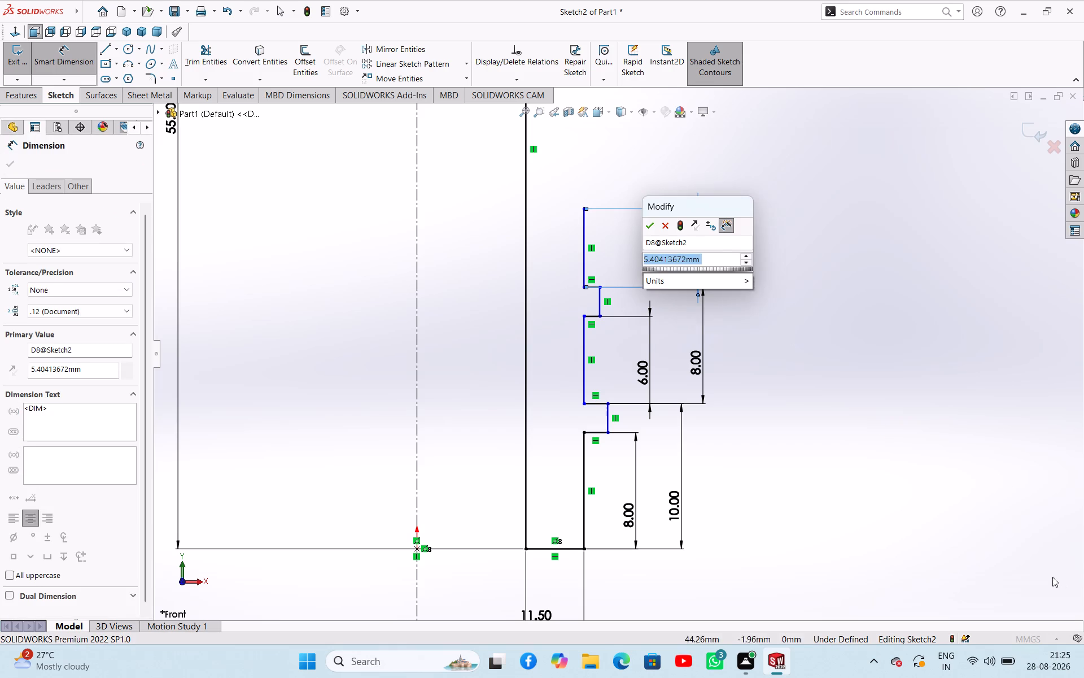
key("Return")
Sketch a third rib outline about 1.6 mm outward and 2.3 mm tall above that line, continuing into a vertical line about 5.5 mm upward.
scroll(619, 189, "up", 3)
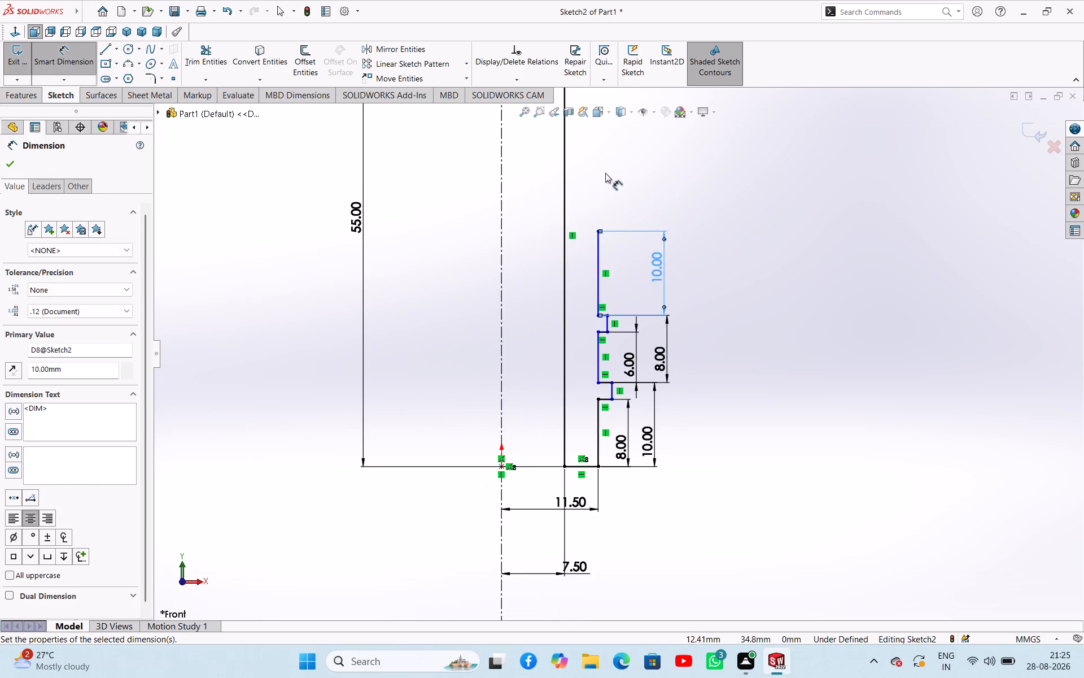
scroll(605, 172, "up", 3)
scroll(611, 194, "down", 4)
right_click_drag(742, 327, 742, 327)
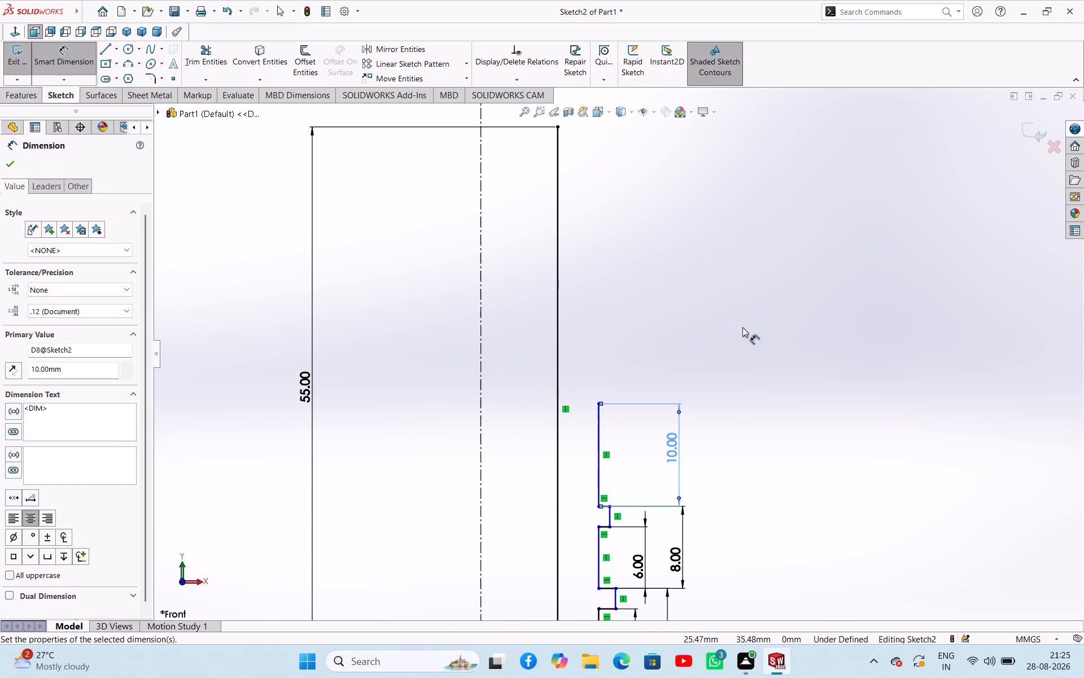
right_click_drag(742, 327, 689, 343)
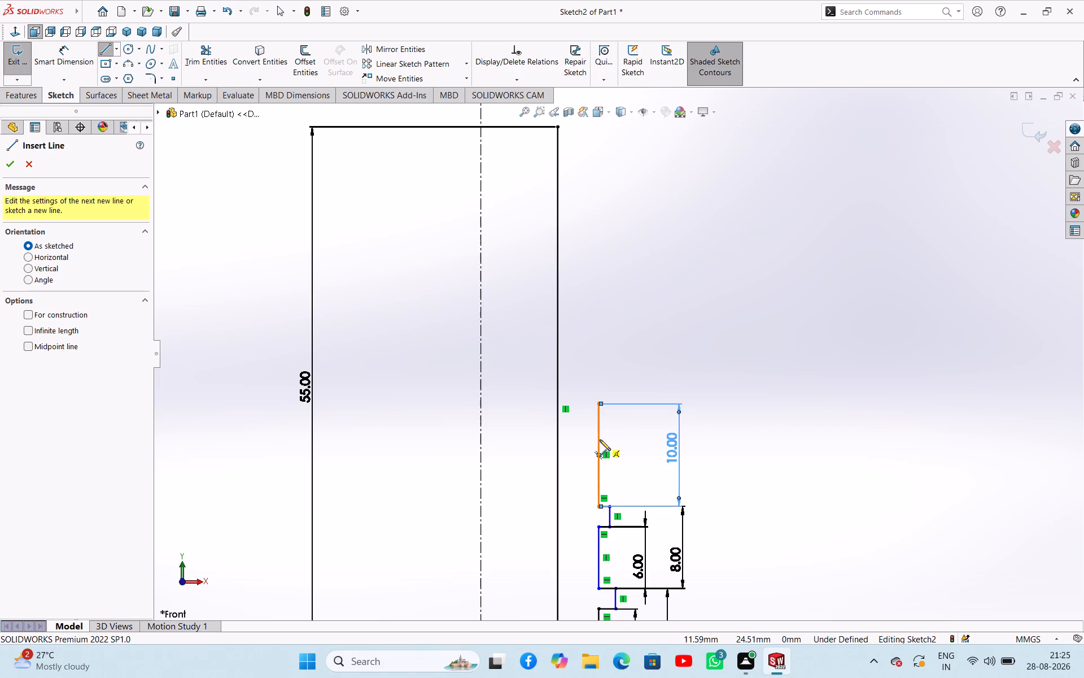
left_click(599, 405)
left_click(614, 405)
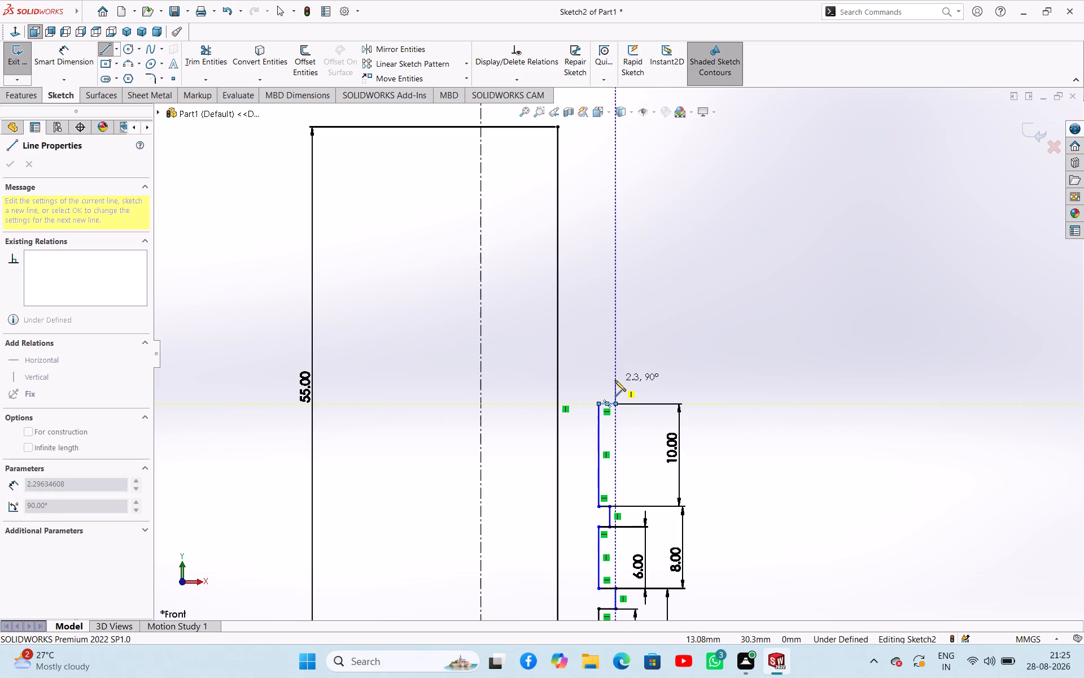
left_click(615, 380)
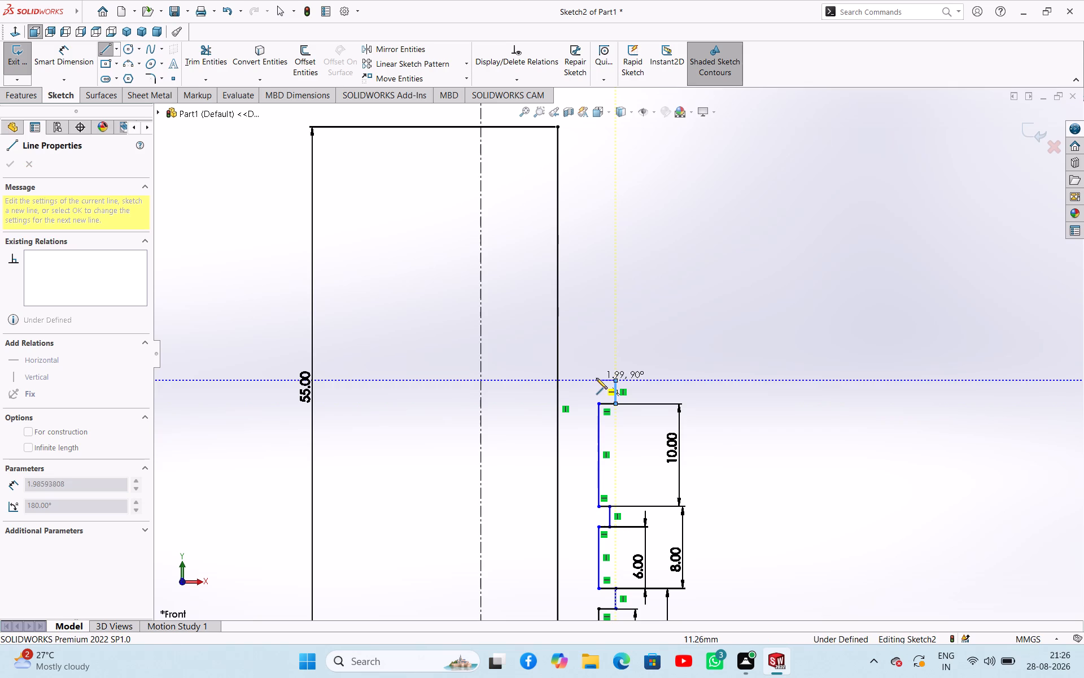
left_click(598, 378)
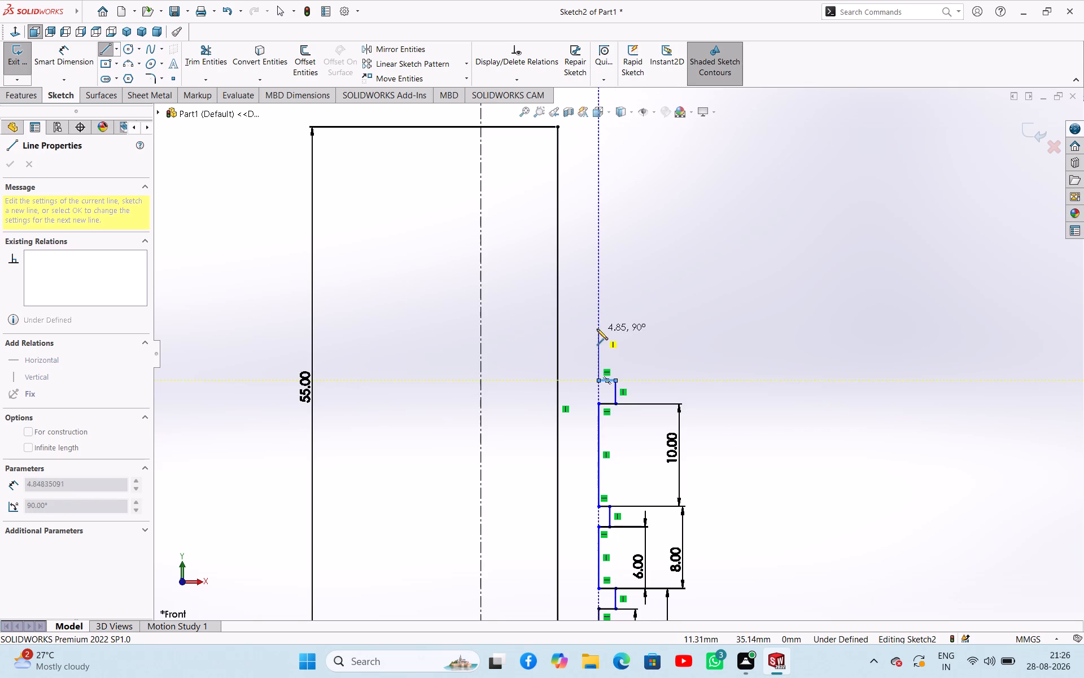
left_click(597, 324)
key("Escape")
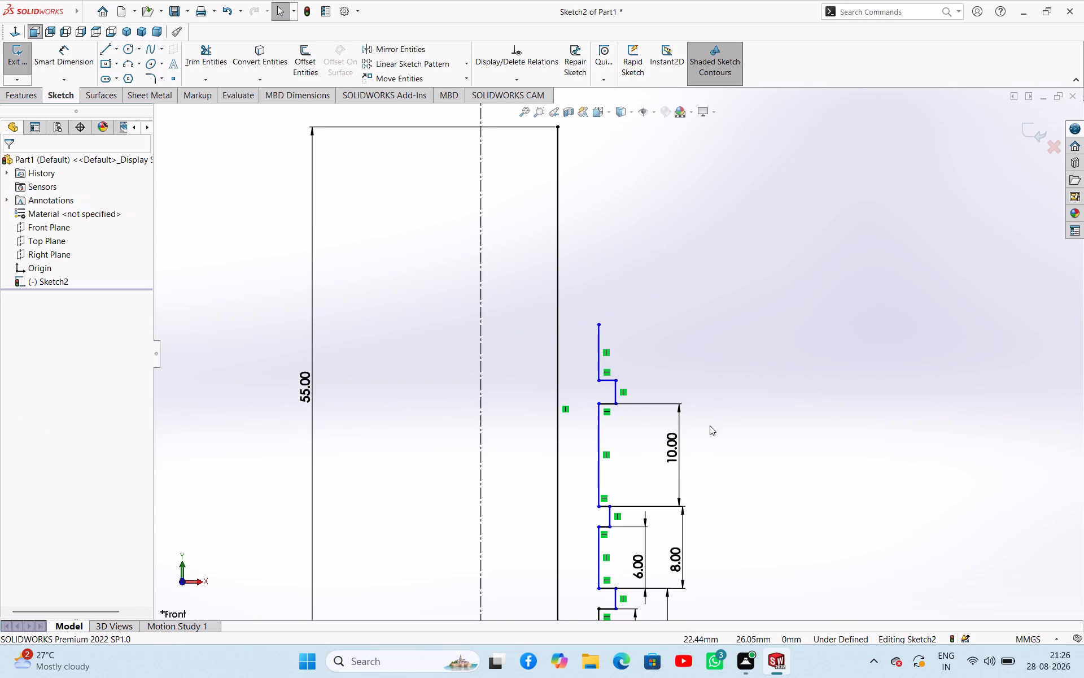
Dimension the distance from the second rib's upper edge to the third rib's upper edge as 12 mm.
scroll(705, 431, "up", 1)
right_click_drag(711, 438, 717, 390)
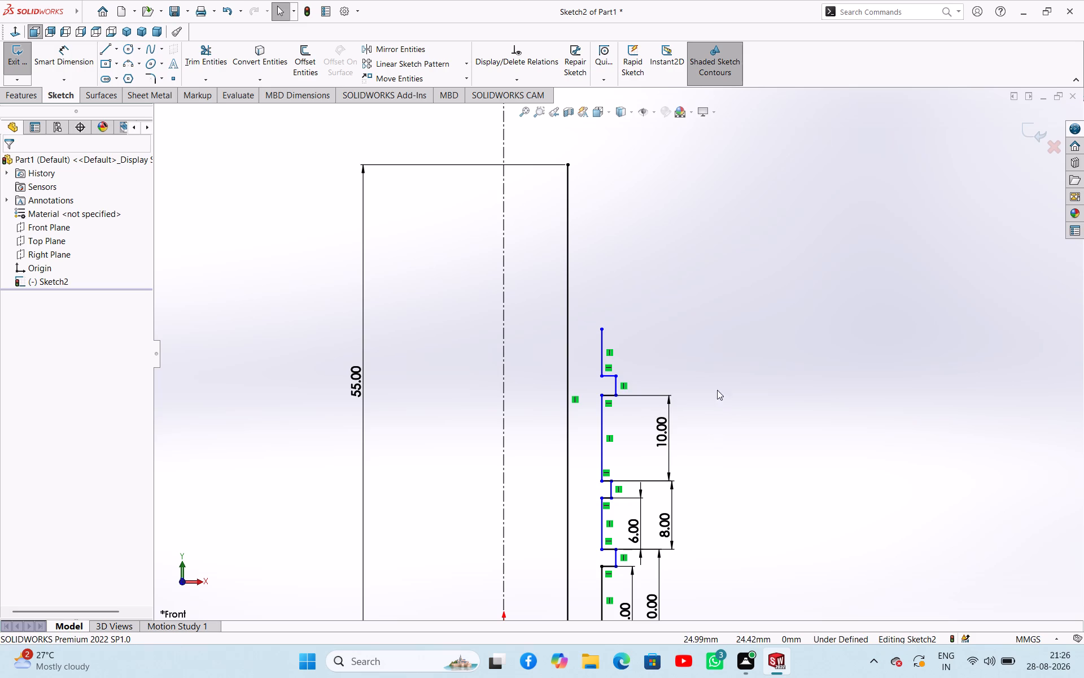
right_click_drag(717, 390, 717, 375)
left_click(609, 376)
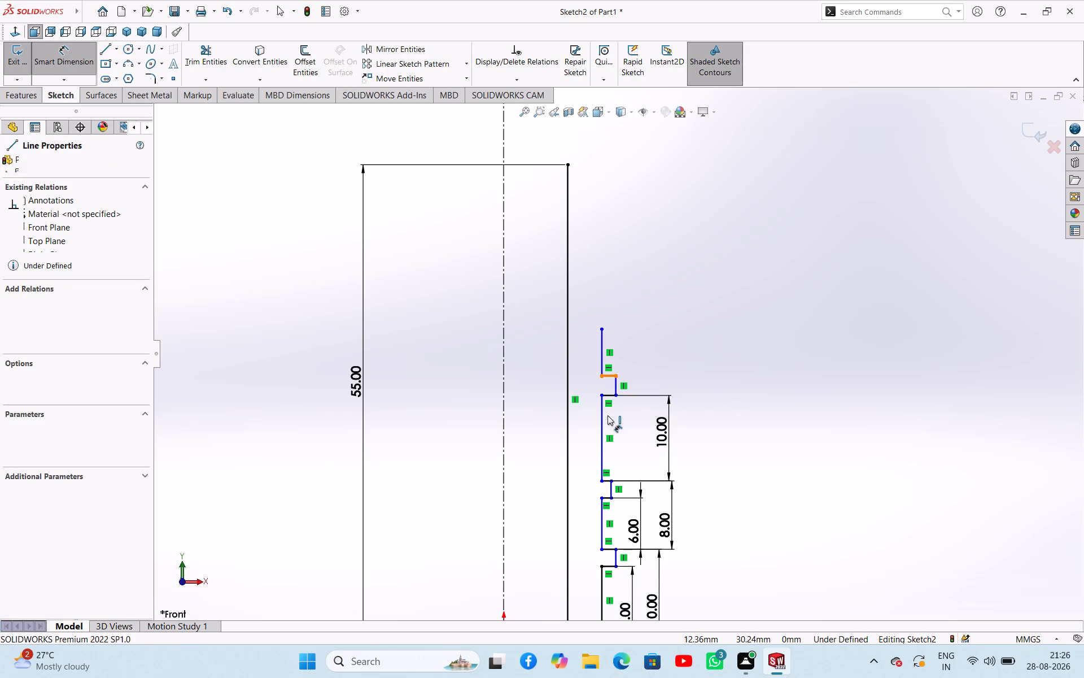
left_click(607, 480)
left_click(724, 421)
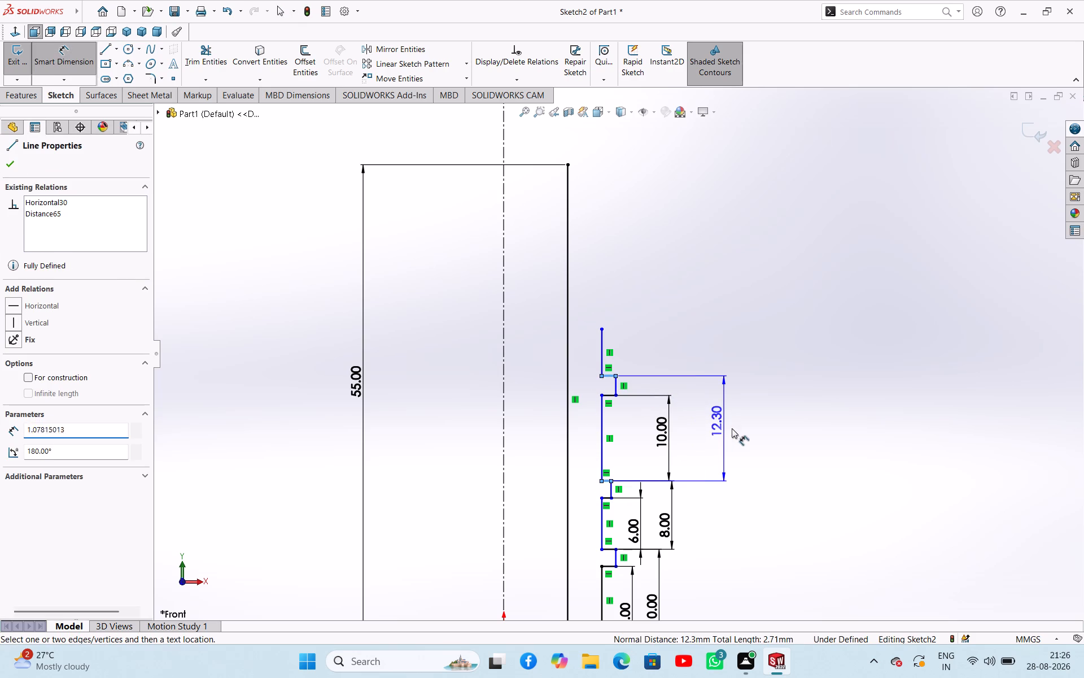
key("1")
key("2")
key("Return")
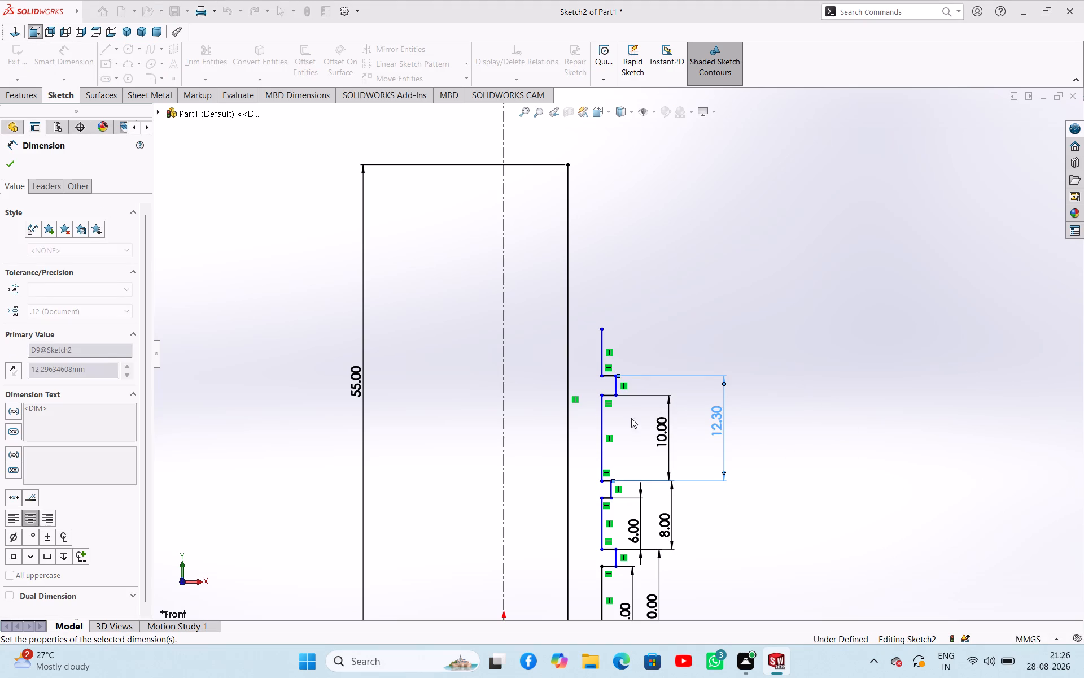
Dimension the vertical line above the third rib as 6 mm.
scroll(609, 363, "down", 2)
scroll(612, 365, "up", 2)
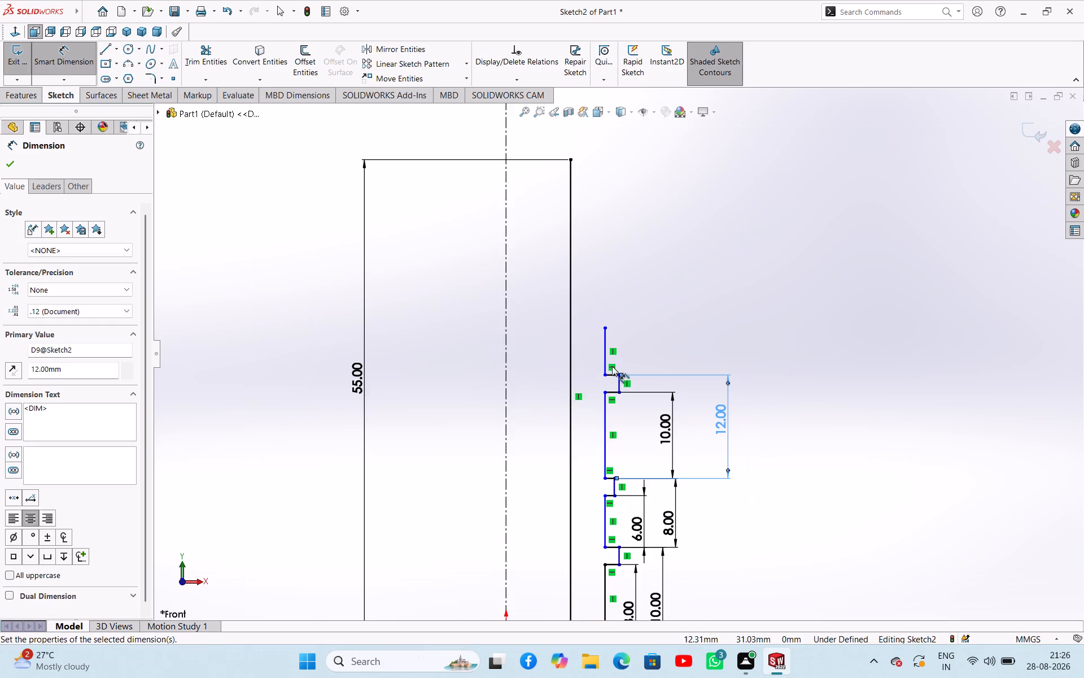
scroll(612, 366, "down", 1)
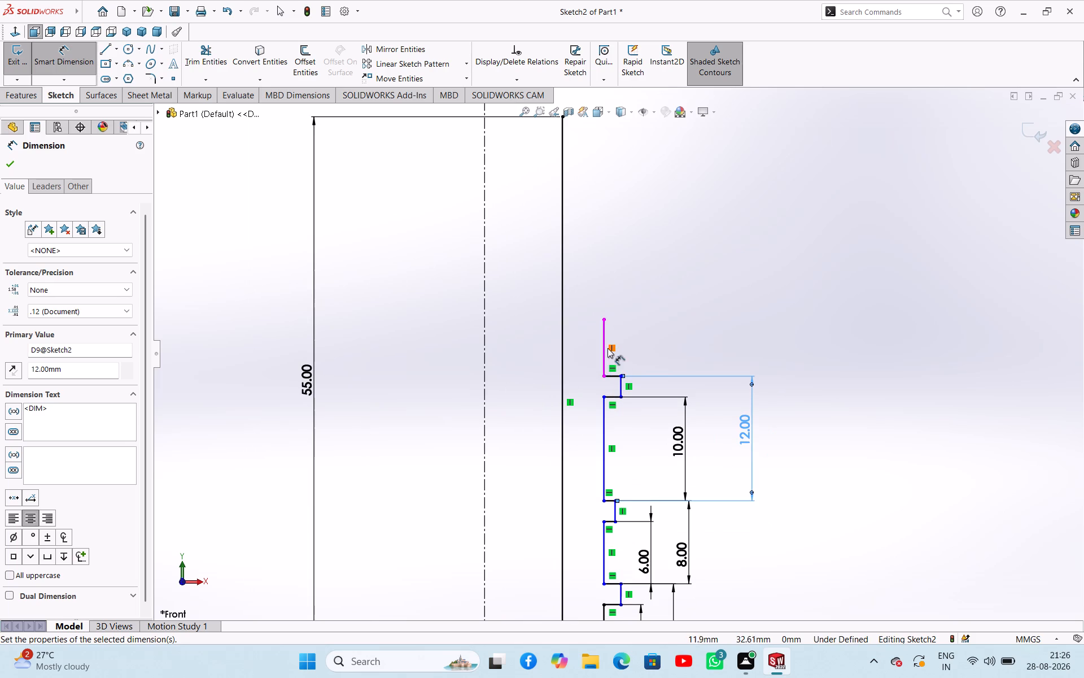
left_click(605, 346)
left_click(658, 332)
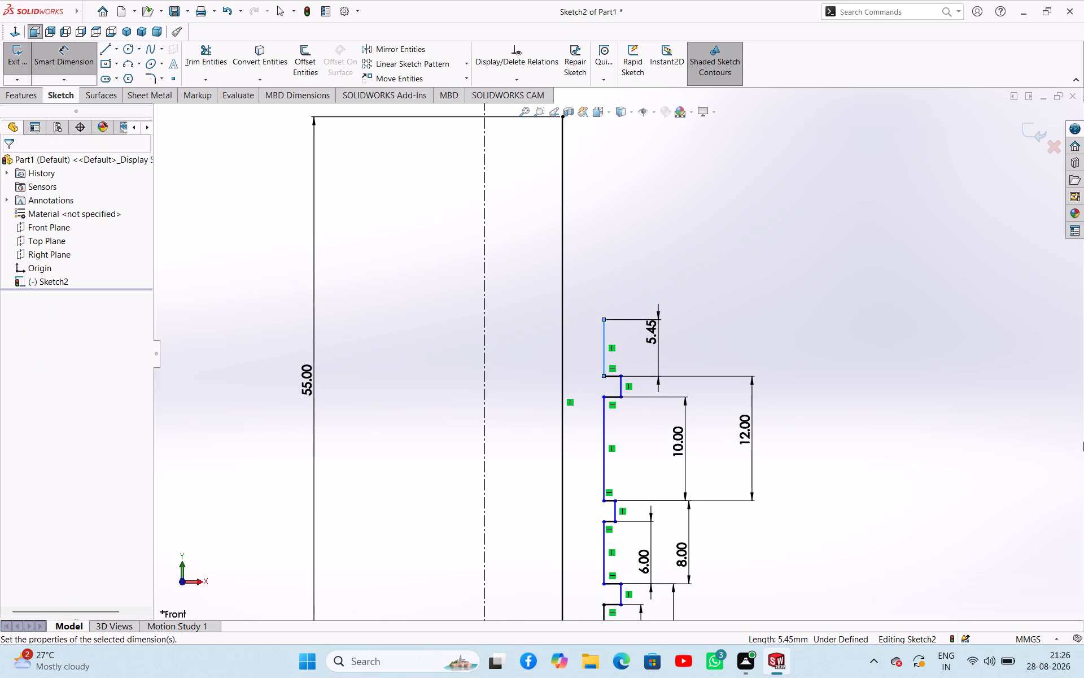
key("6")
key("Return")
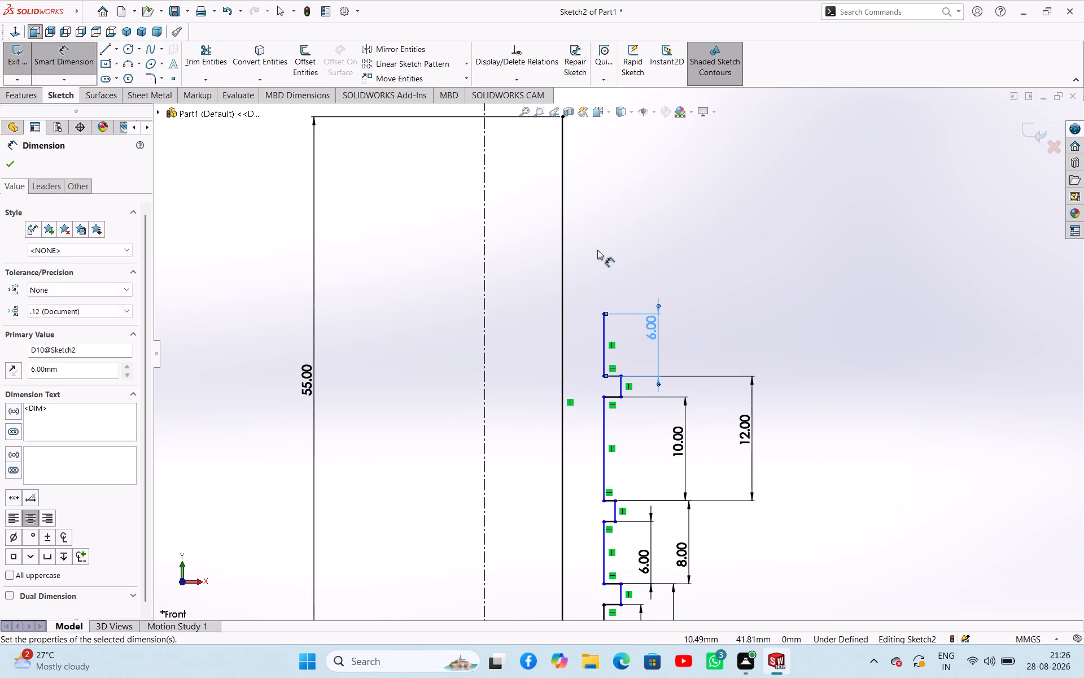
Sketch a collar outline above the open 6 mm line, about 2 mm outward, 10.8 mm tall and 1.5 mm back inward.
right_click_drag(688, 233, 692, 215)
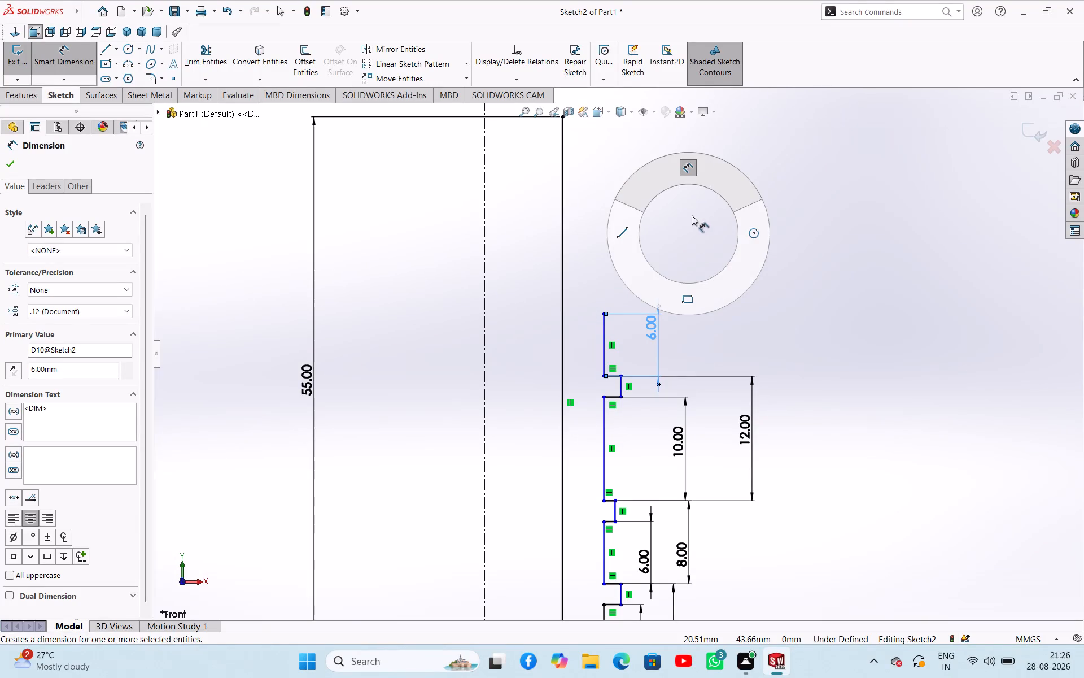
right_click_drag(692, 215, 630, 251)
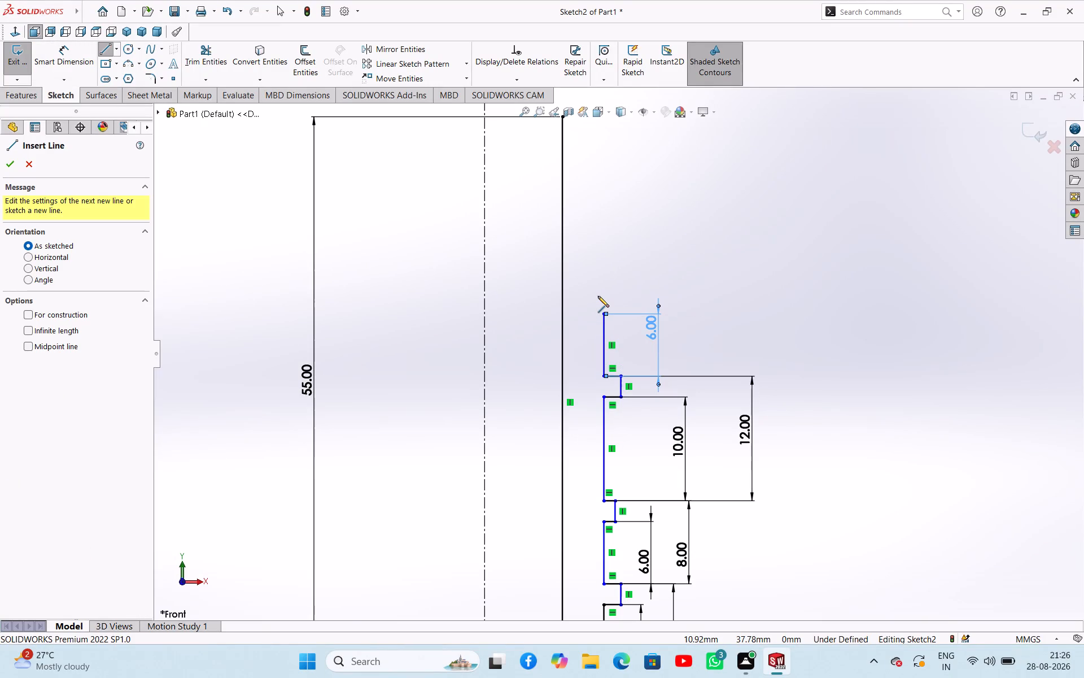
left_click(604, 314)
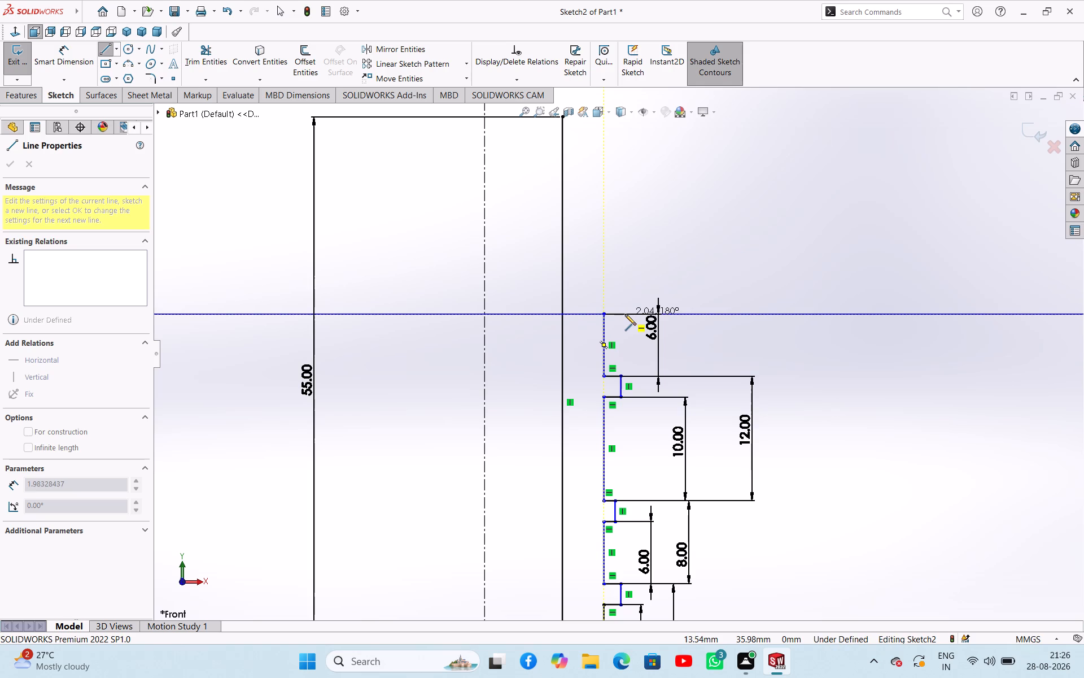
left_click(625, 314)
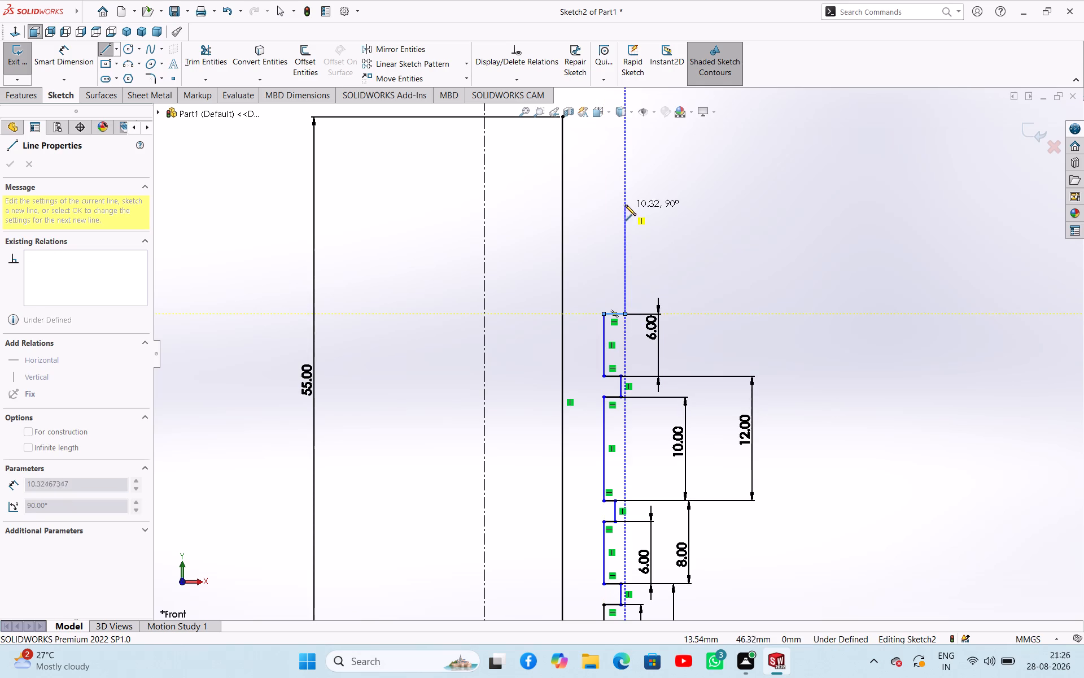
left_click(625, 202)
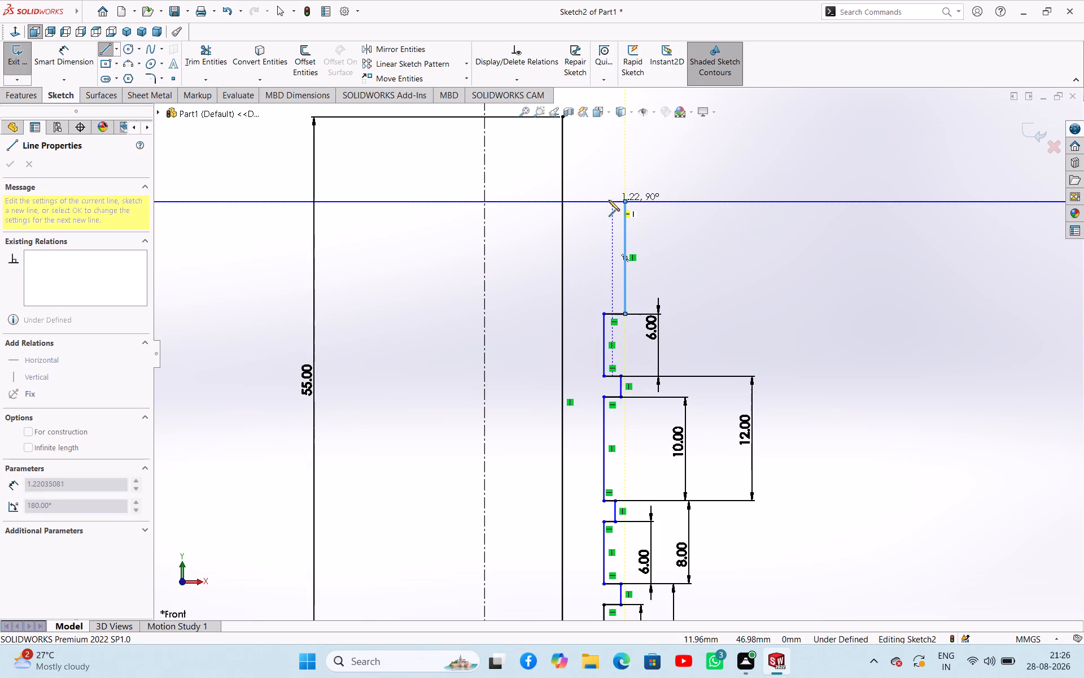
left_click(609, 200)
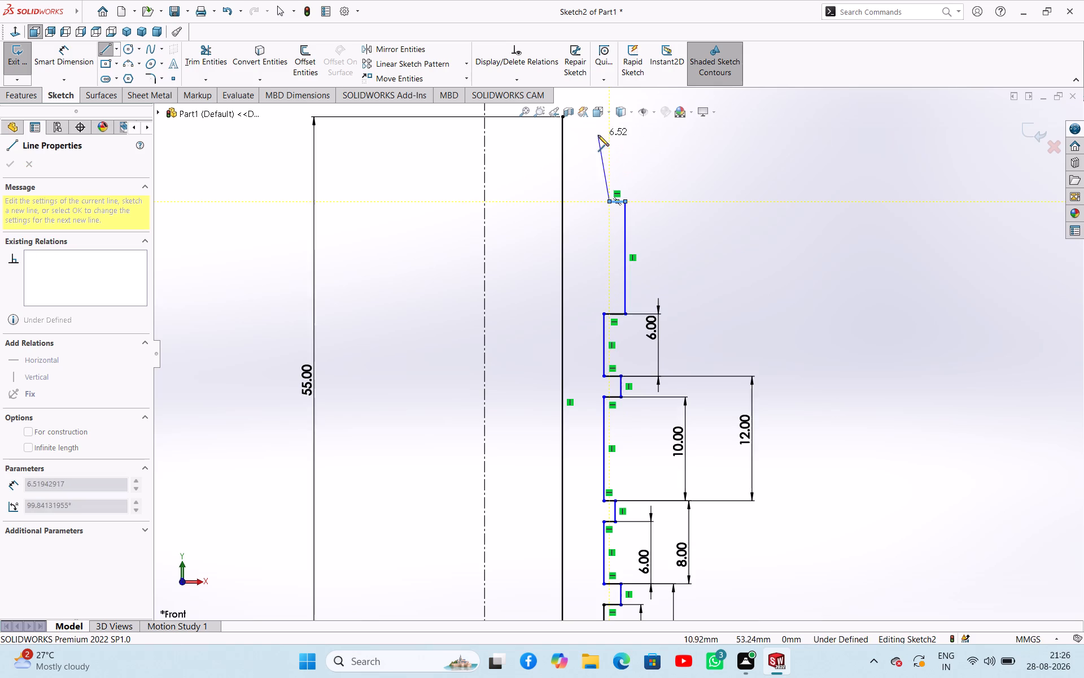
Continue the outline about 8.2 mm upward from the collar and close it horizontally onto the top endpoint of the 55 mm inner line.
scroll(623, 123, "up", 2)
scroll(610, 175, "down", 3)
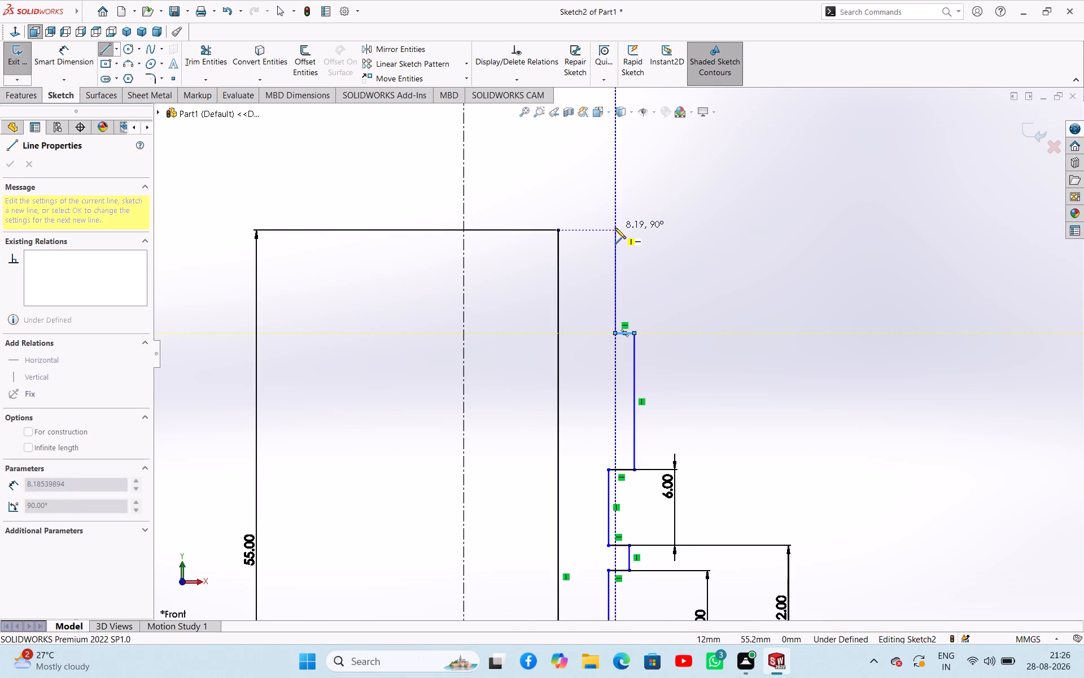
left_click(615, 230)
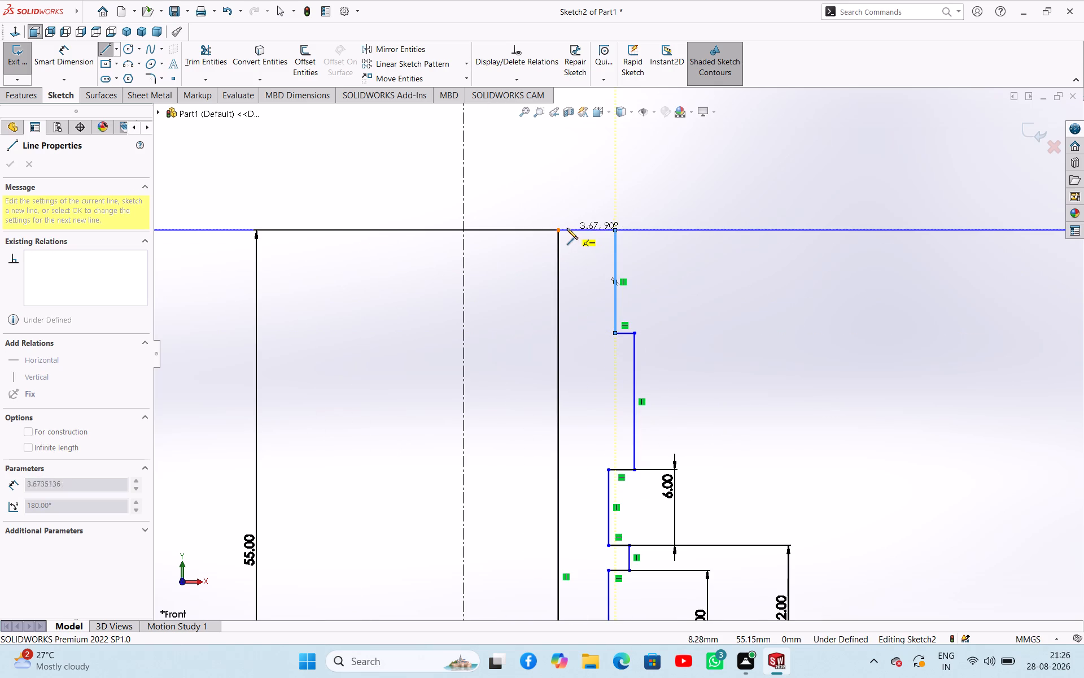
left_click(558, 229)
right_click(698, 249)
left_click(707, 255)
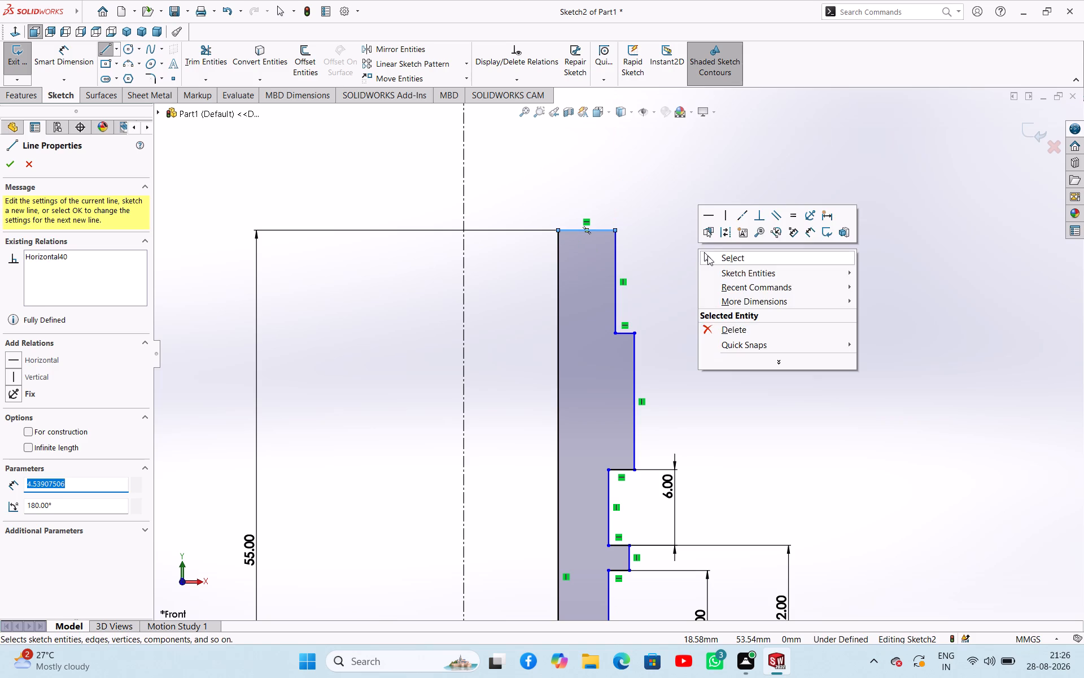
right_click_drag(689, 292, 689, 292)
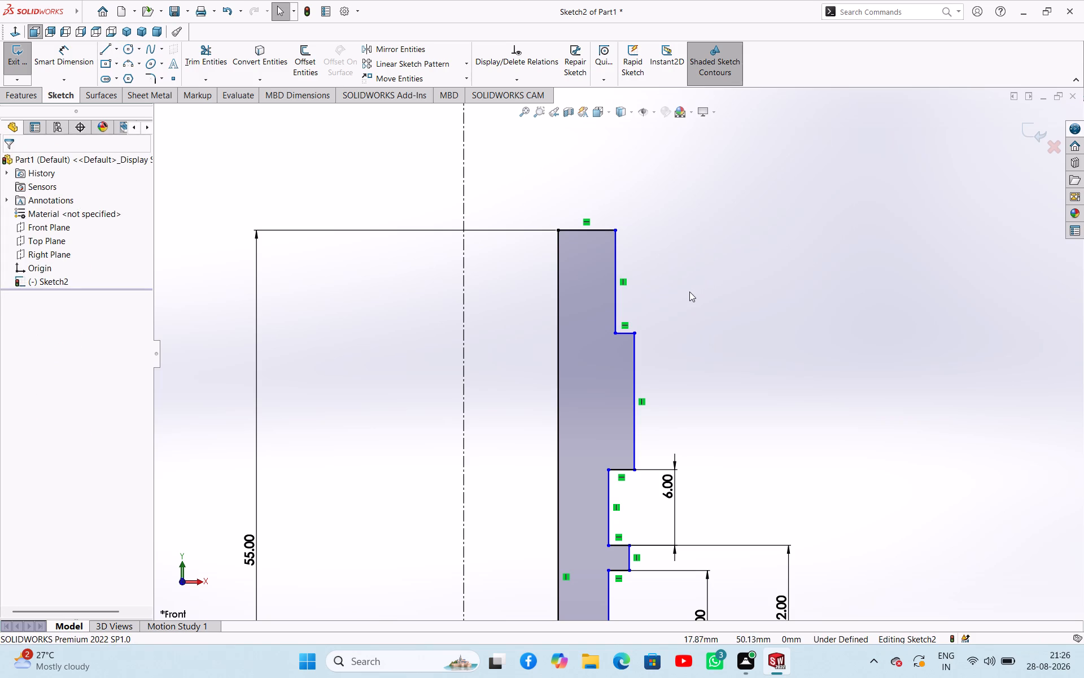
Dimension the distance from the third rib's upper edge to the collar's upper edge as 15 mm.
right_click_drag(689, 292, 698, 237)
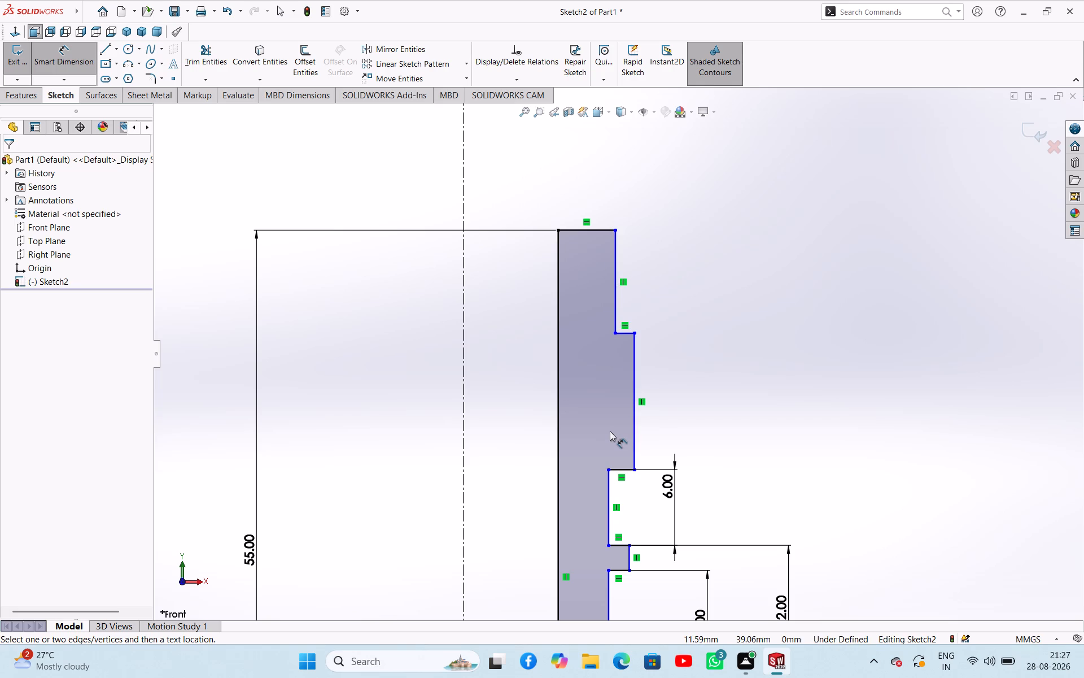
left_click(616, 543)
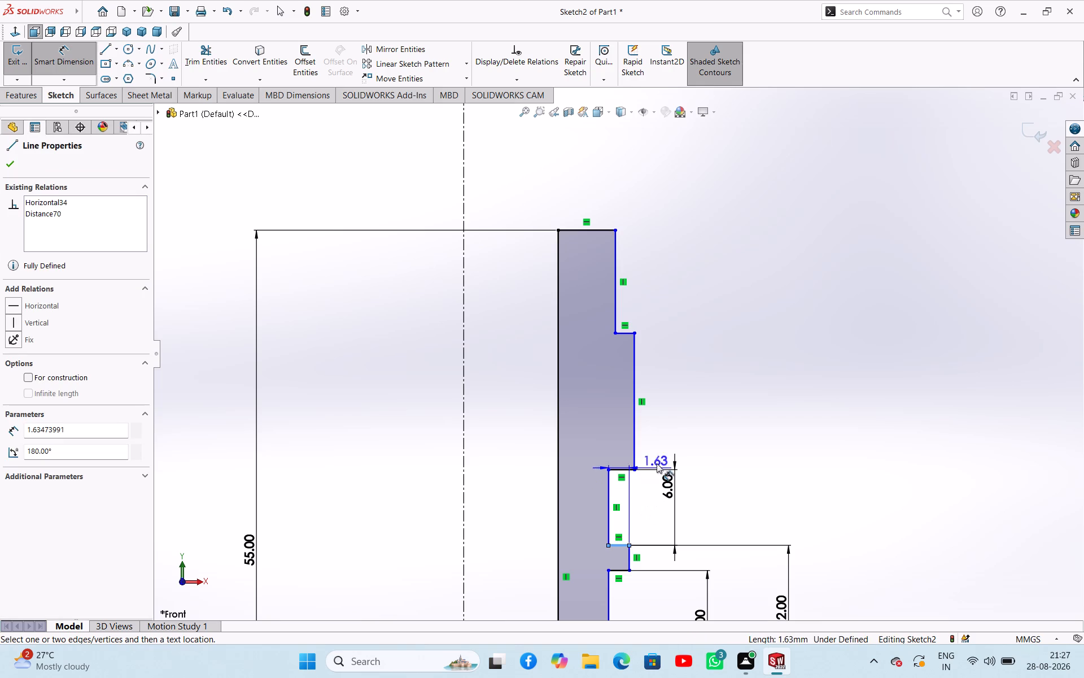
left_click(624, 332)
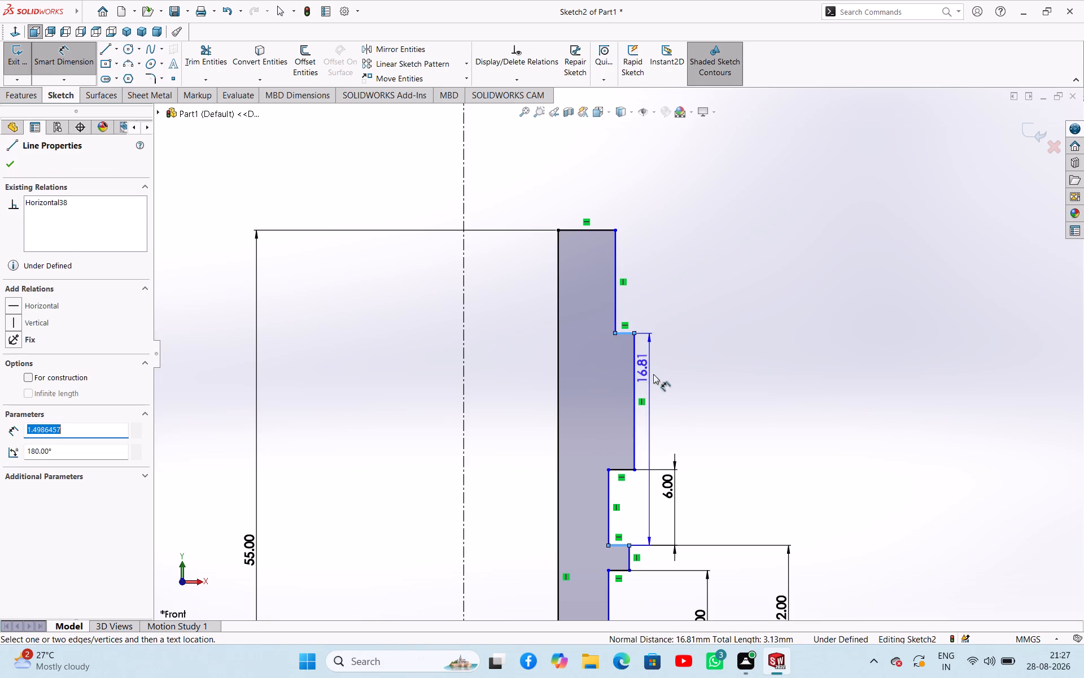
left_click(679, 387)
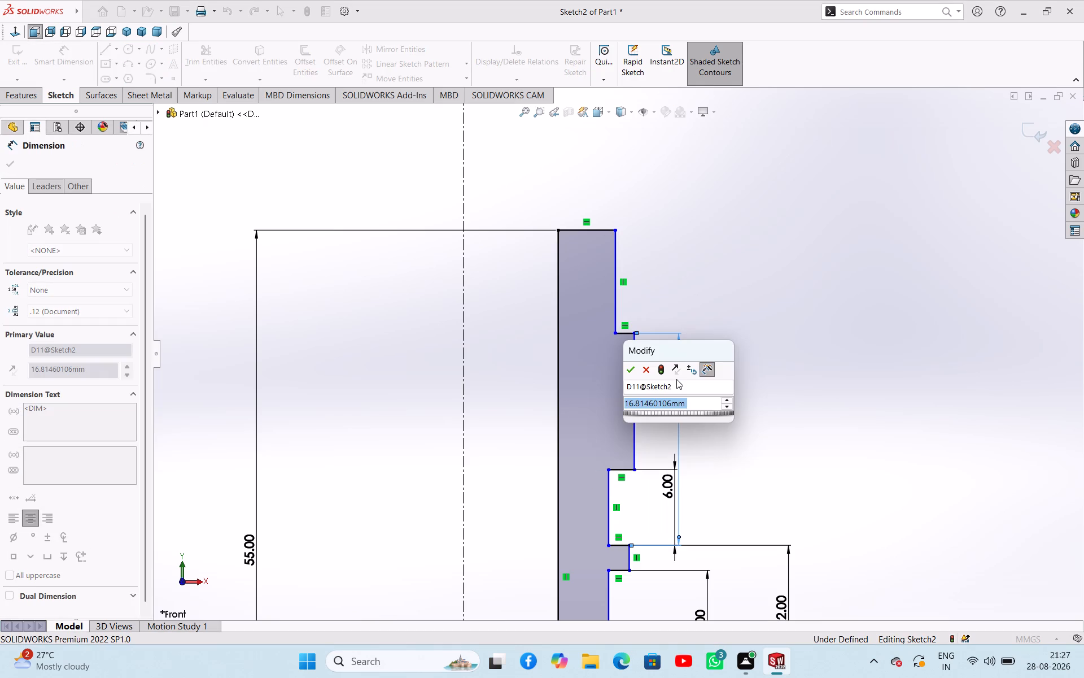
type("15")
key("Return")
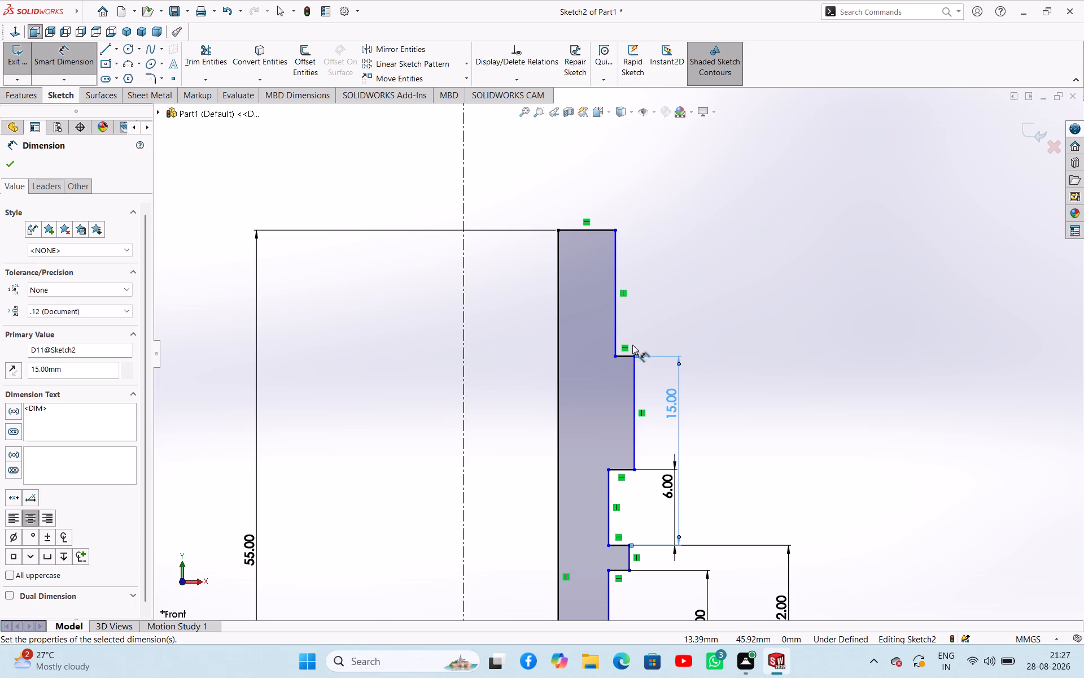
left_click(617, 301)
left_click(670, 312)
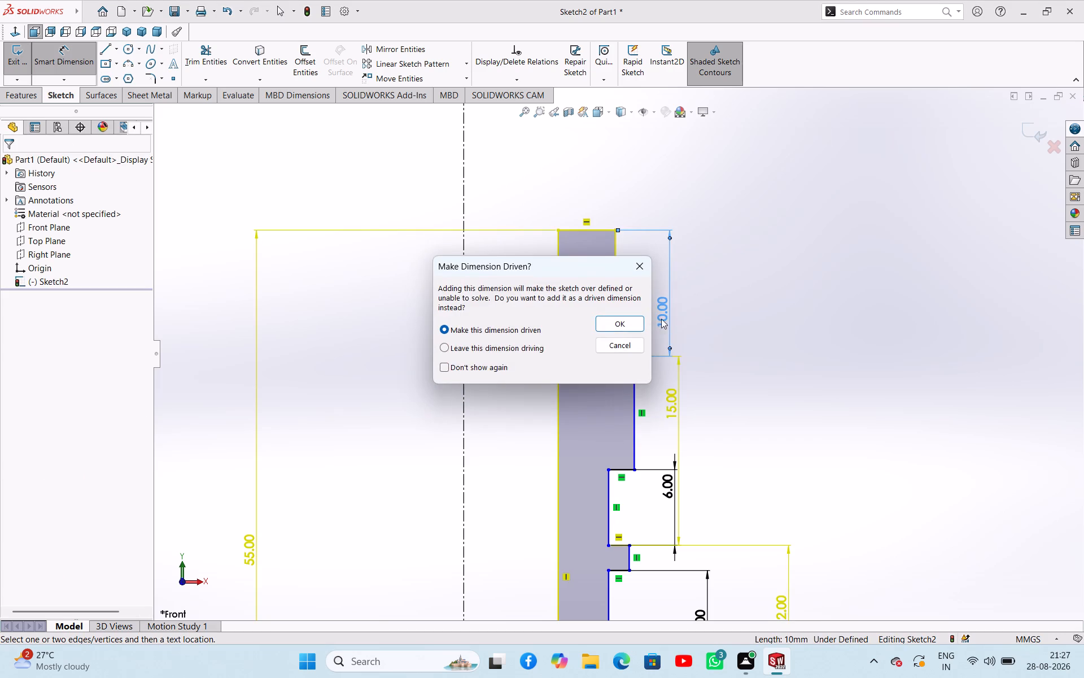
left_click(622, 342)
Dimension the distance from the centerline to the uppermost outer vertical line as 11 mm.
scroll(666, 354, "up", 2)
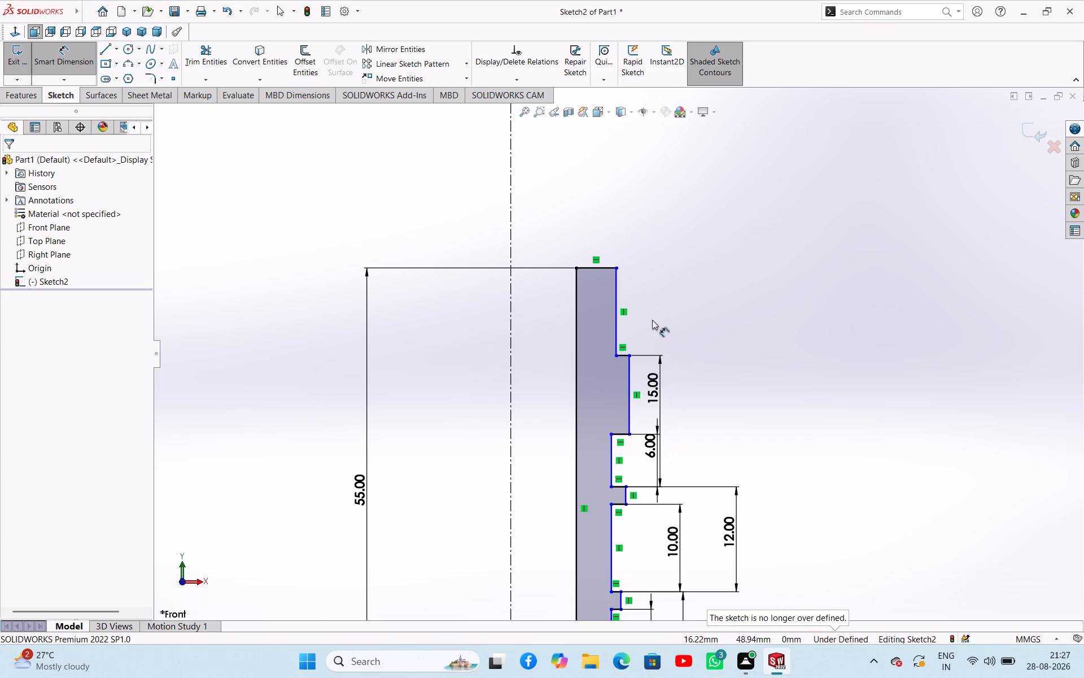
scroll(641, 302, "down", 1)
scroll(641, 302, "up", 1)
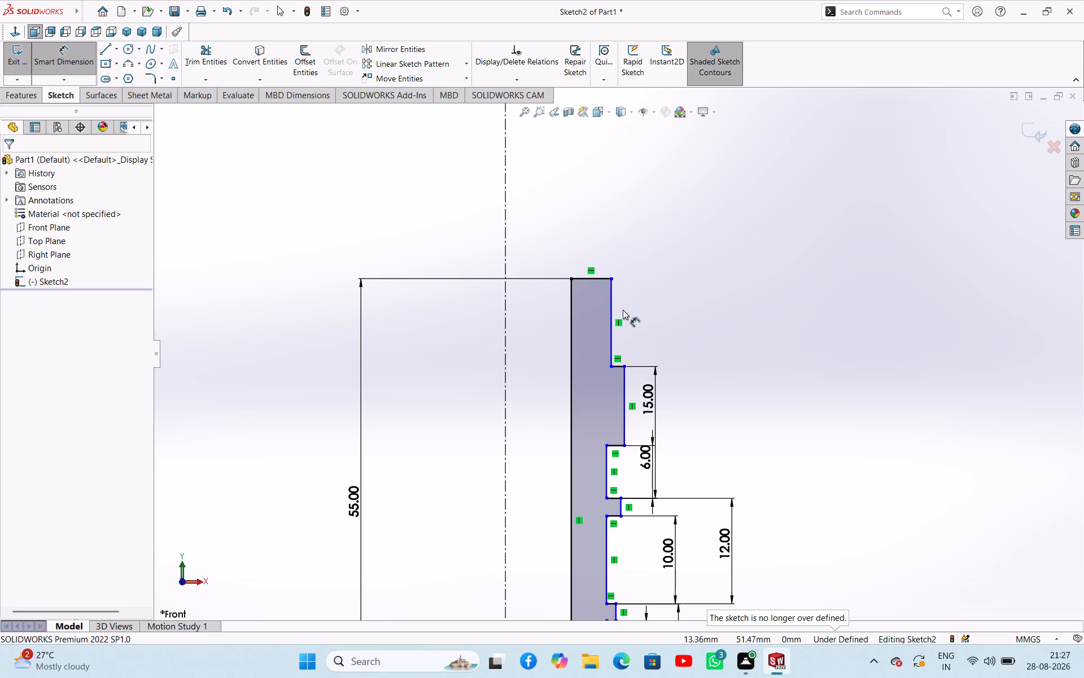
left_click(610, 310)
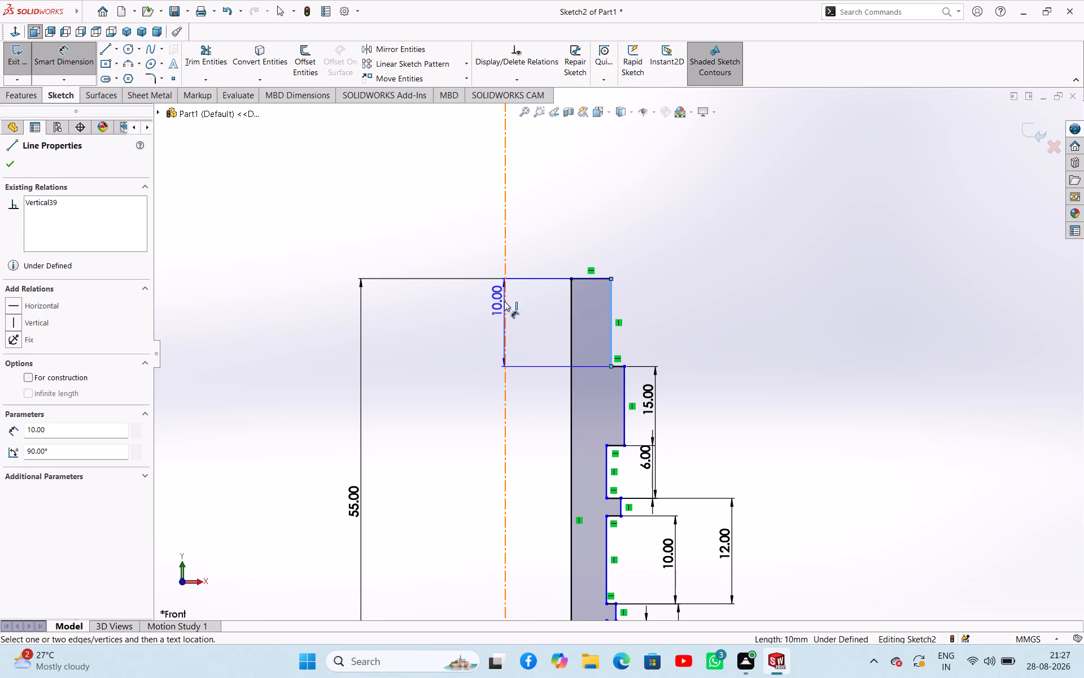
left_click(504, 301)
left_click(555, 234)
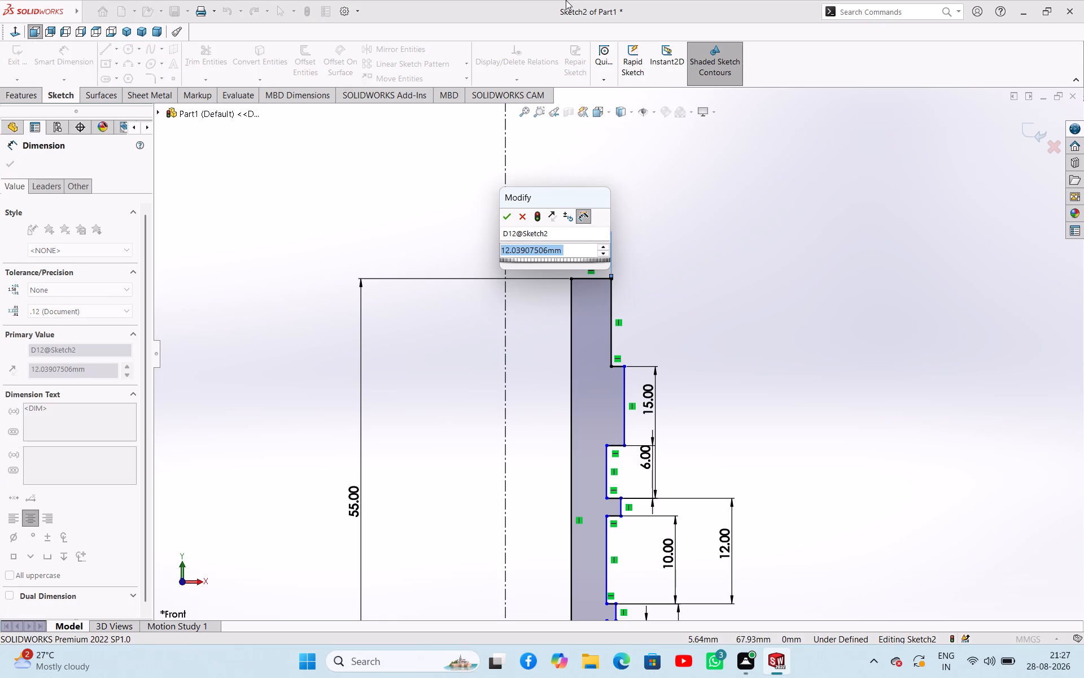
key("1")
key("1")
key("Return")
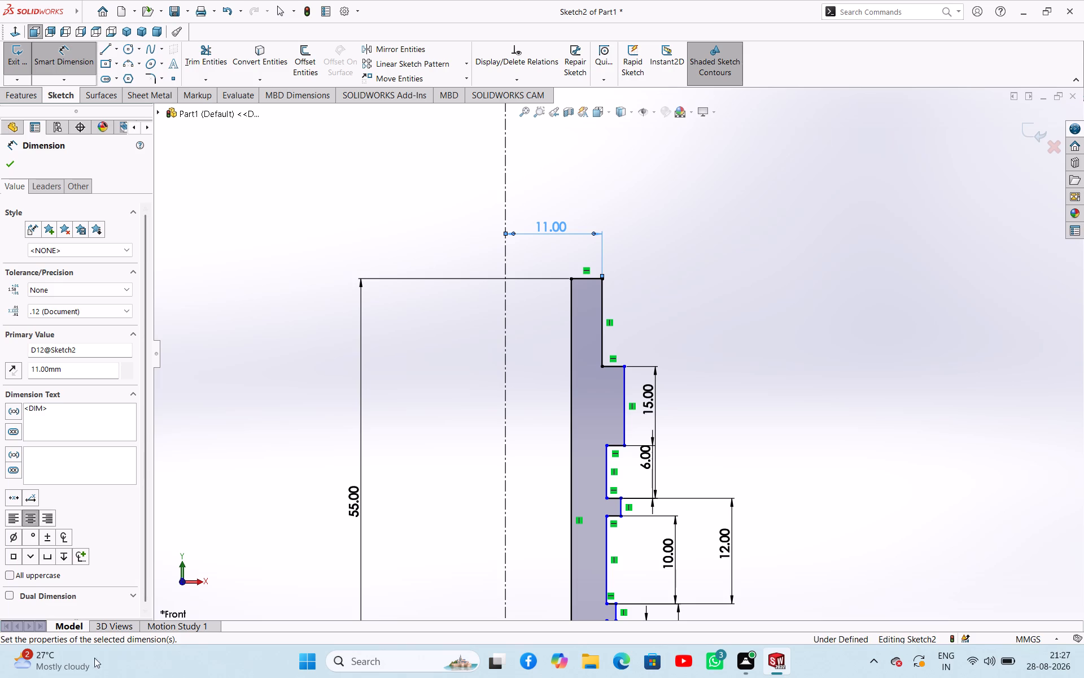
Dimension the distance from the centerline to the collar's outer vertical line as 12 mm.
left_click(622, 390)
left_click(661, 337)
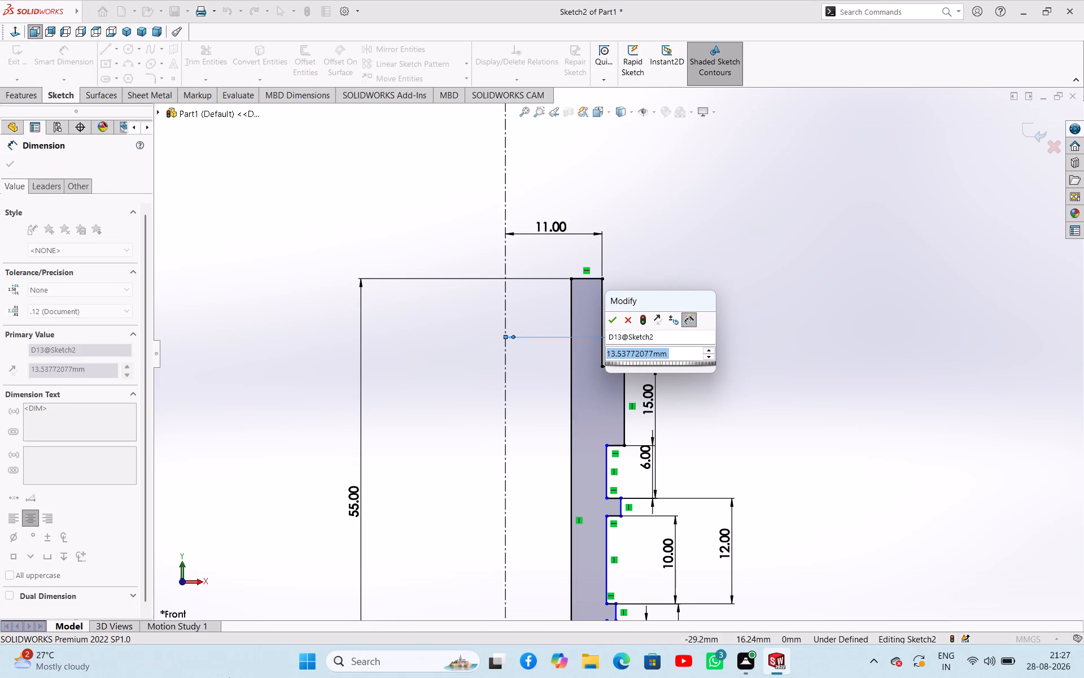
key("2")
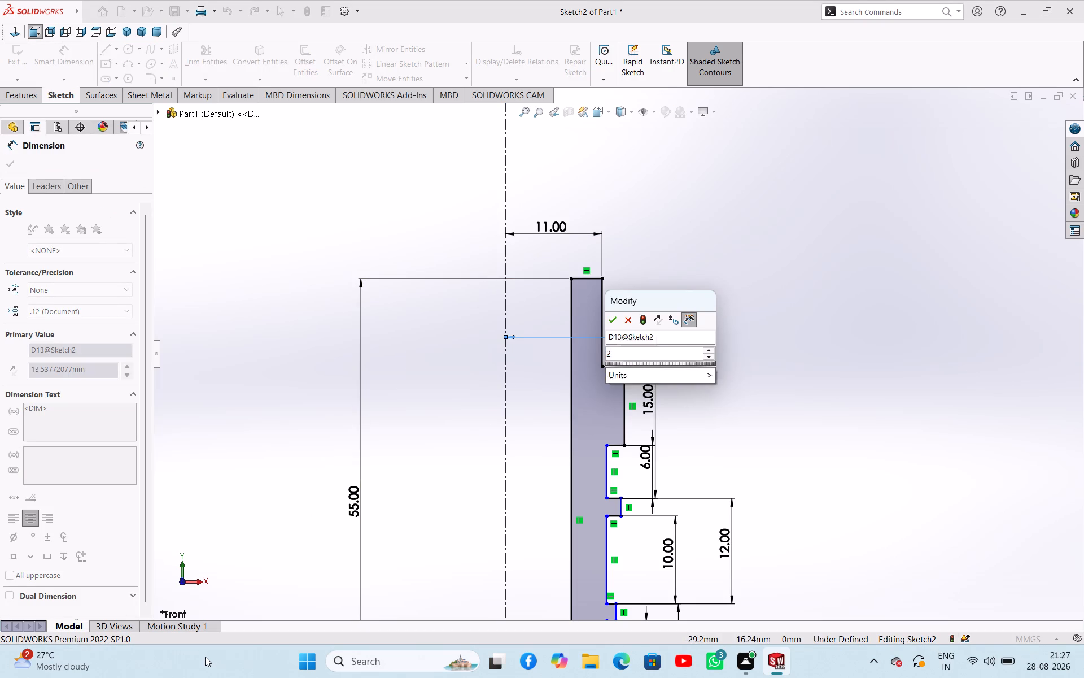
key("2")
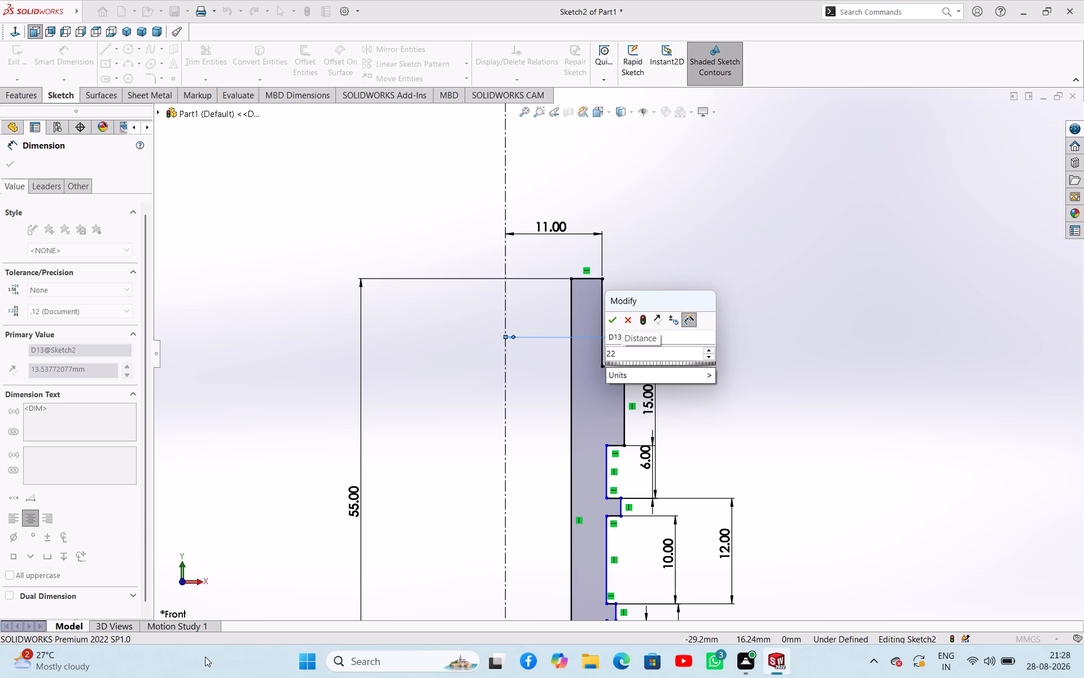
key("BackSpace")
key("BackSpace")
key("1")
key("2")
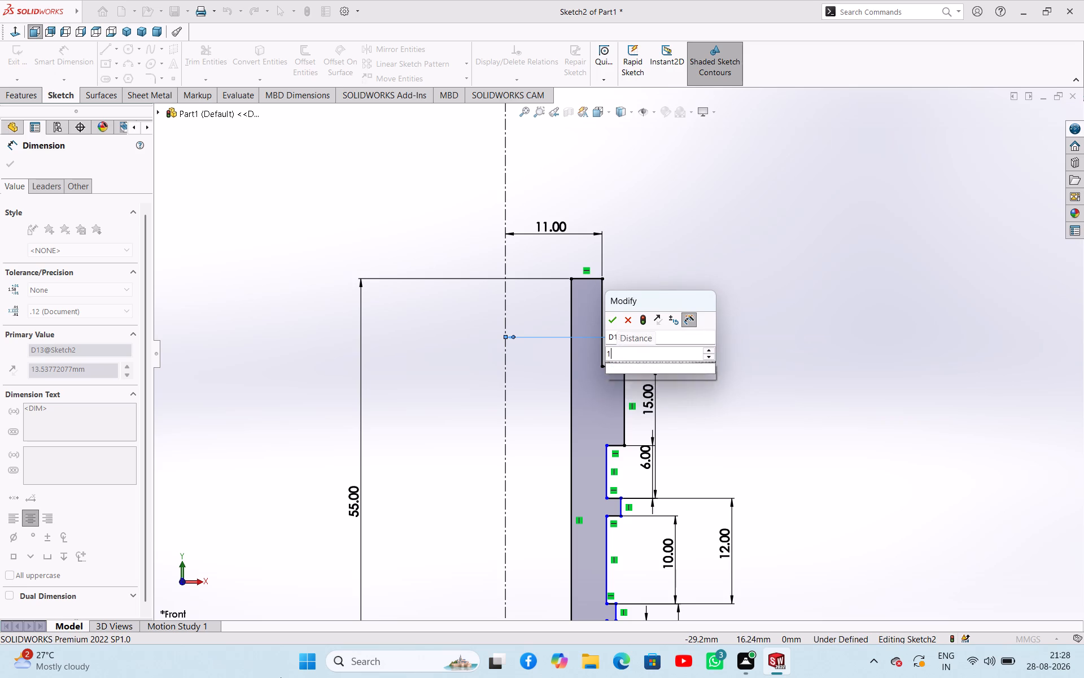
key("Return")
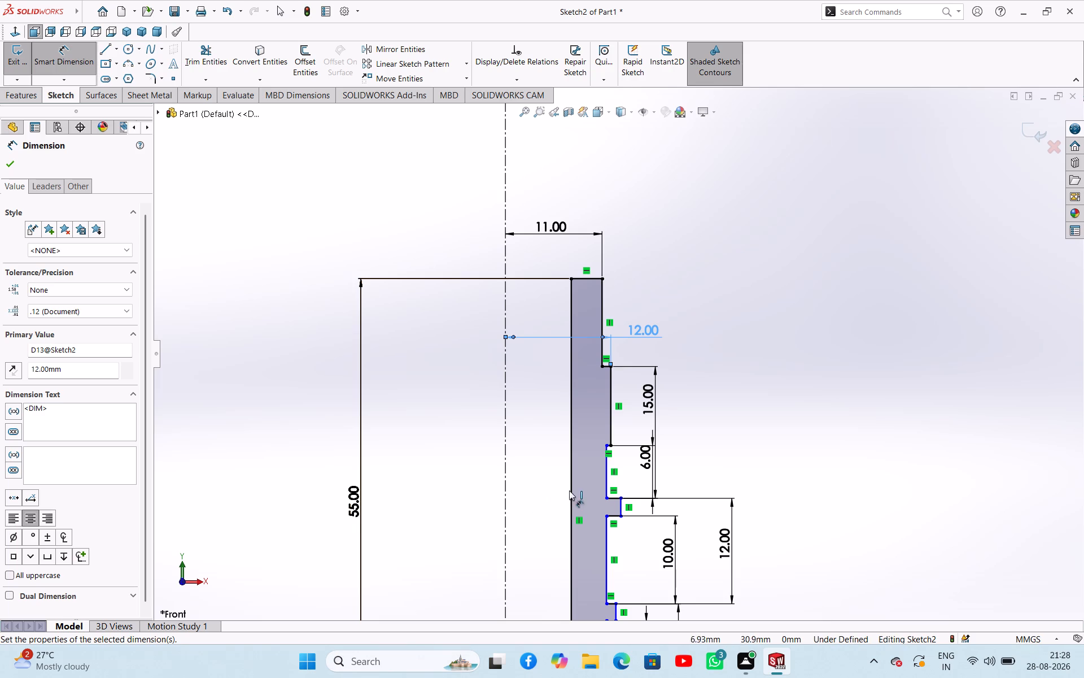
Dimension the distance from the centerline to the vertical line between the third rib and the collar as 11.5 mm.
left_click(606, 472)
left_click(537, 459)
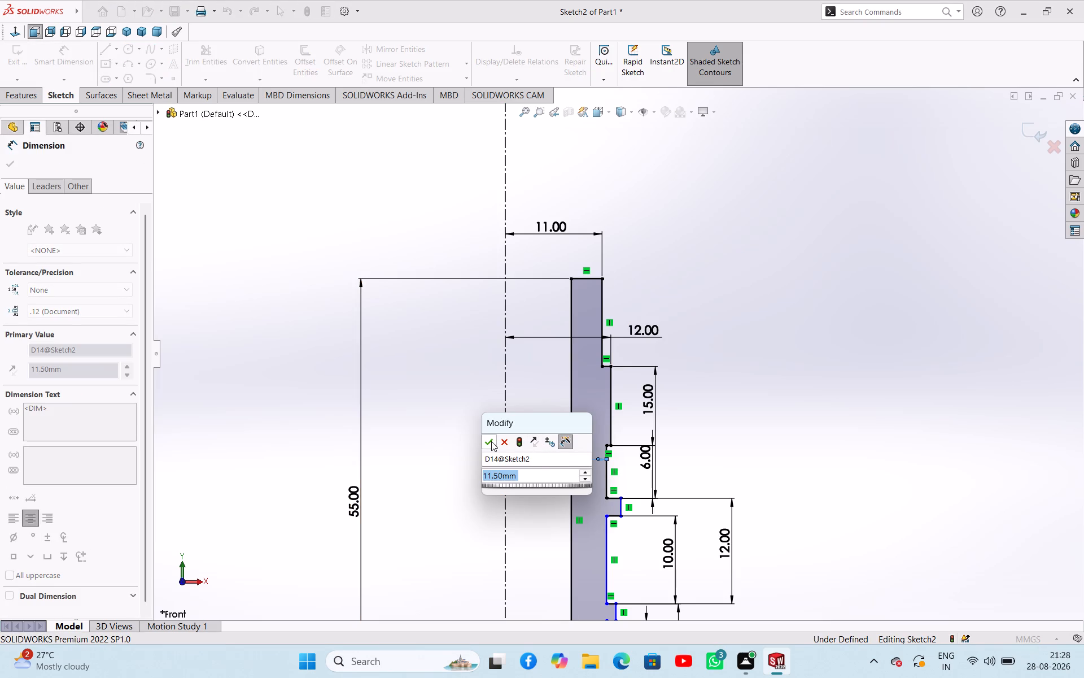
left_click(491, 441)
Dimension the distance from the centerline to the vertical line between the second and third ribs as 10.5 mm.
scroll(576, 496, "up", 2)
scroll(587, 501, "down", 2)
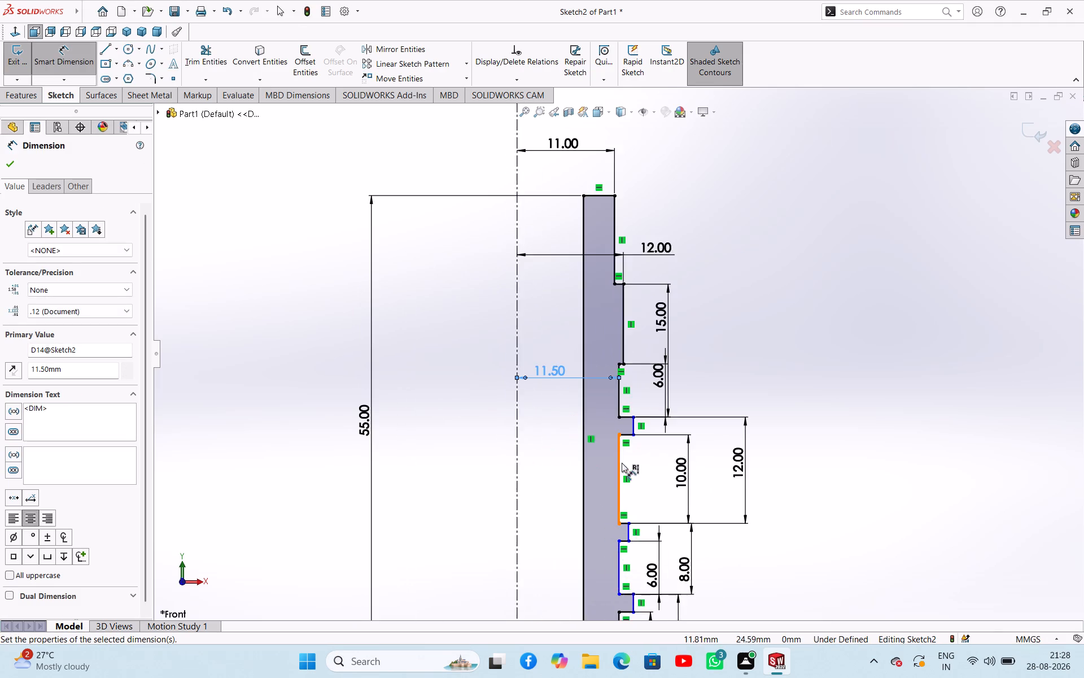
scroll(623, 450, "down", 5)
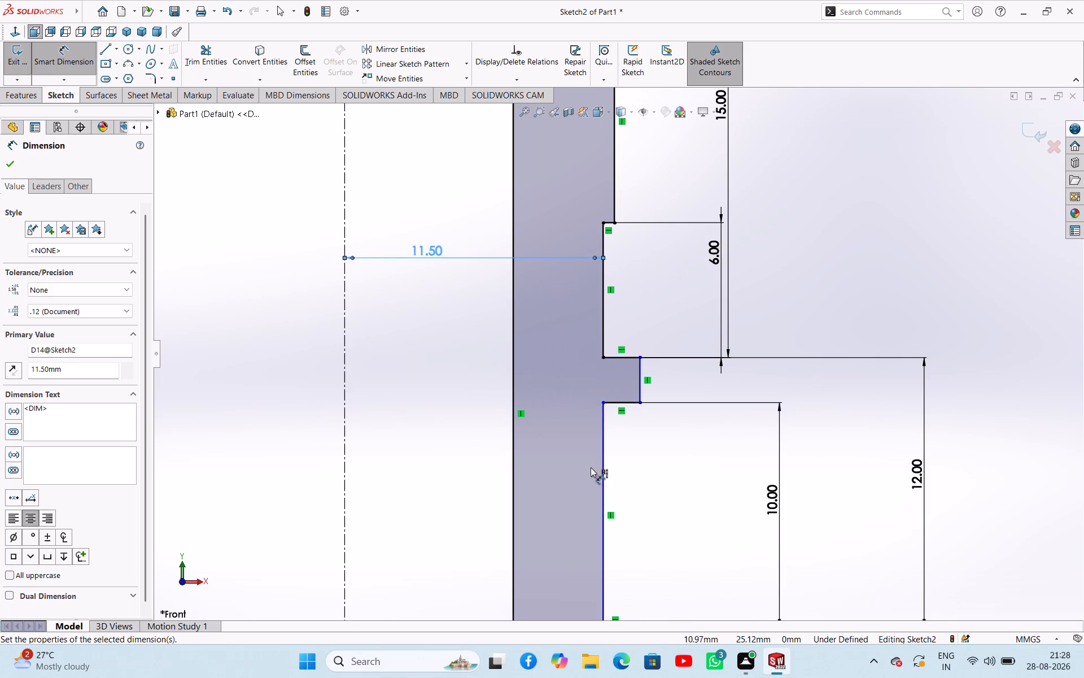
scroll(580, 486, "up", 1)
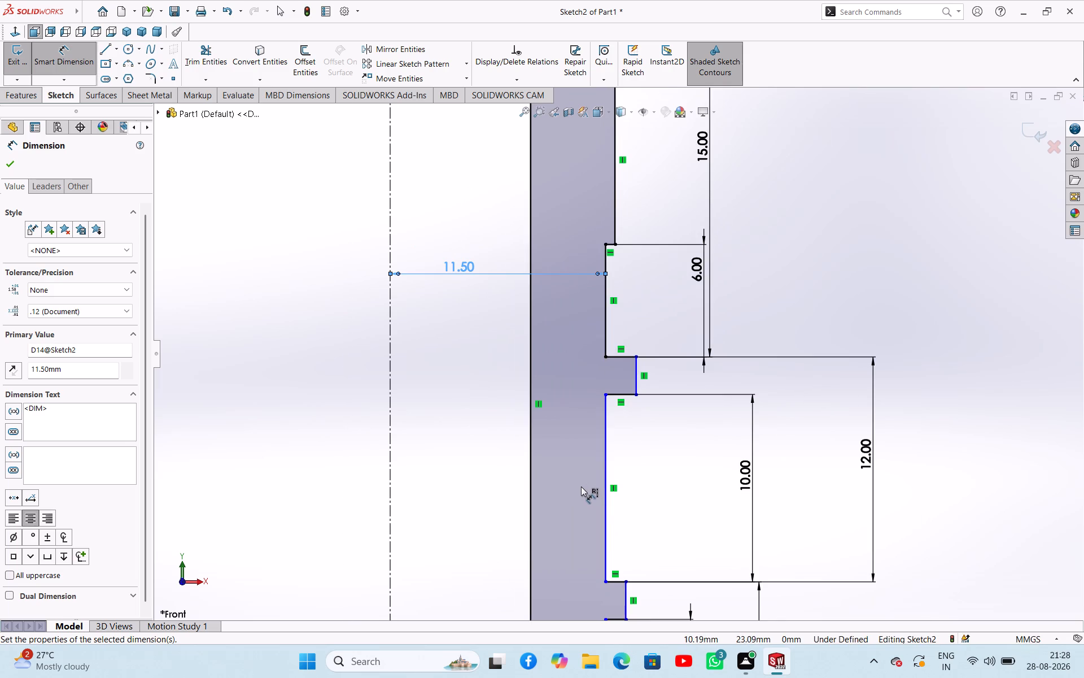
left_click(606, 495)
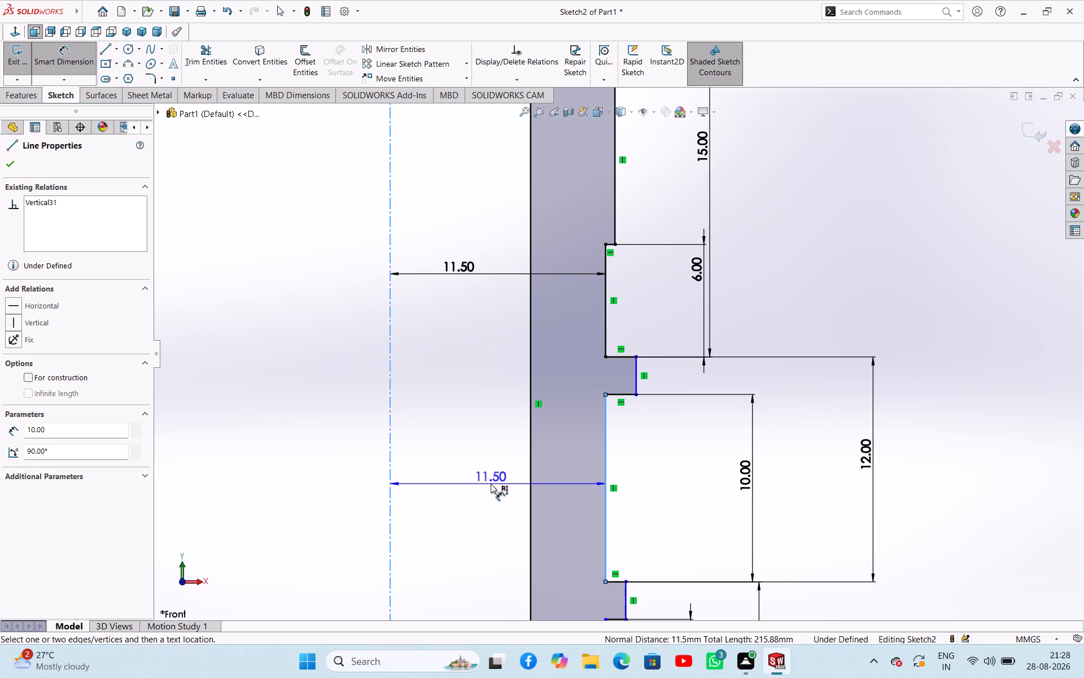
left_click(491, 484)
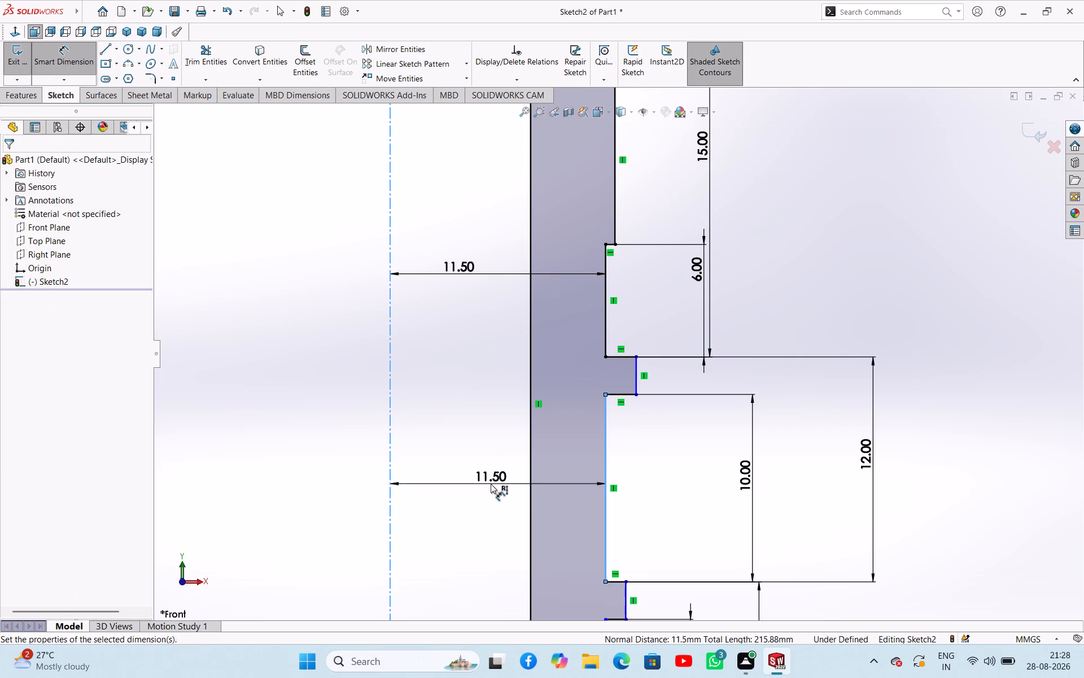
key("1")
key("0")
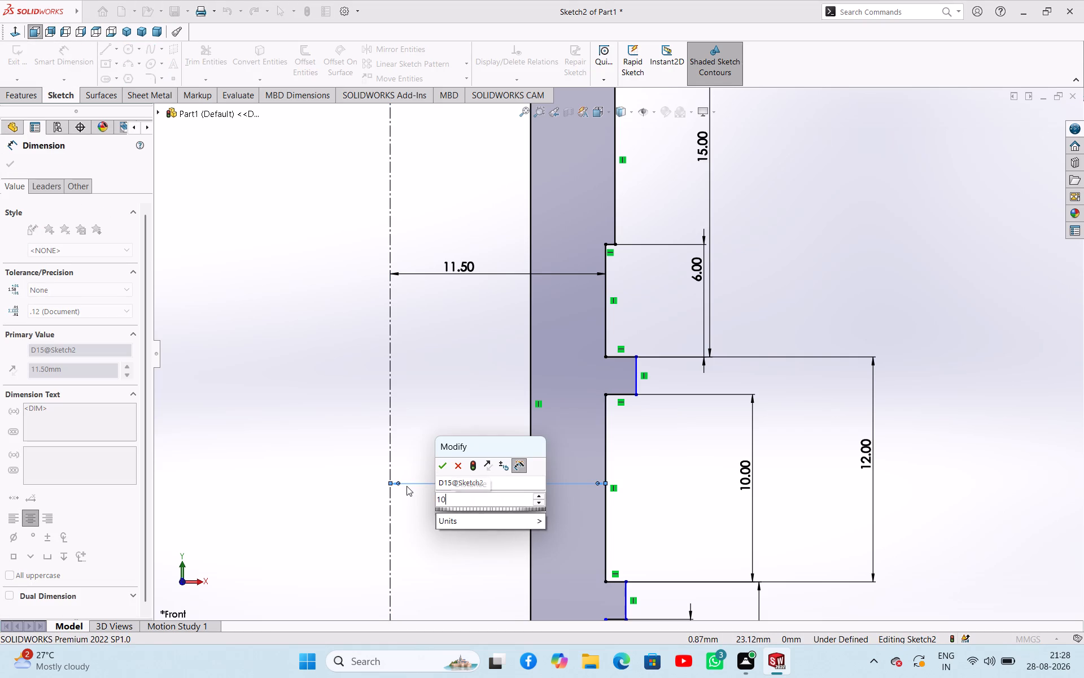
key("period")
key("5")
key("Return")
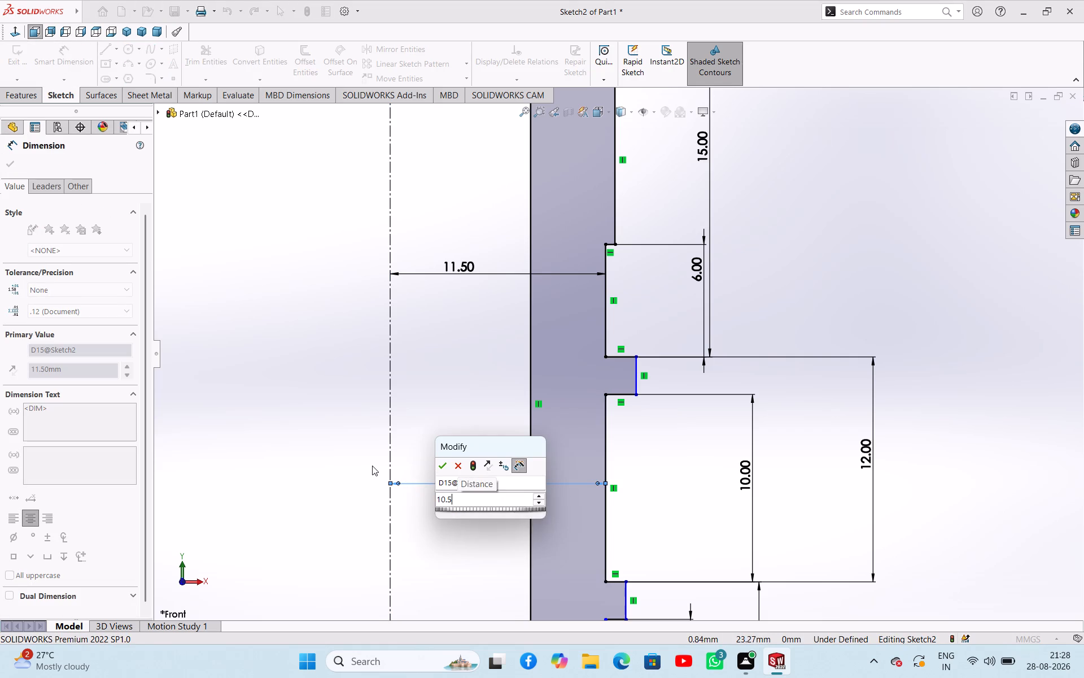
Dimension the distance from the centerline to the lowest rib's outer vertical line as 12 mm.
scroll(615, 466, "up", 4)
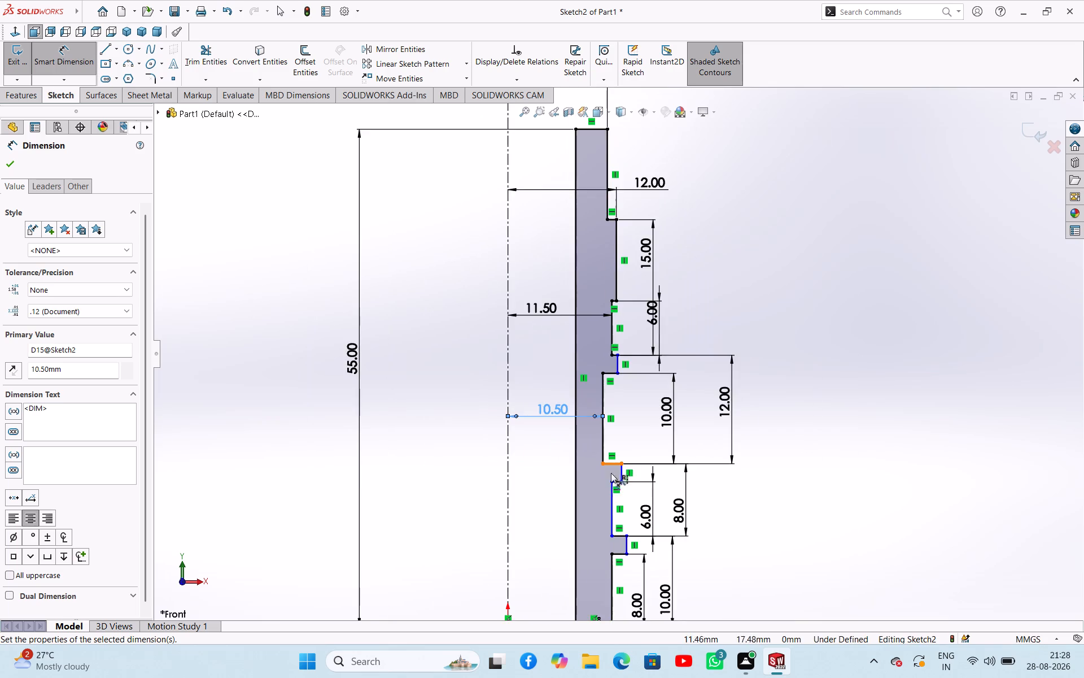
scroll(608, 490, "down", 4)
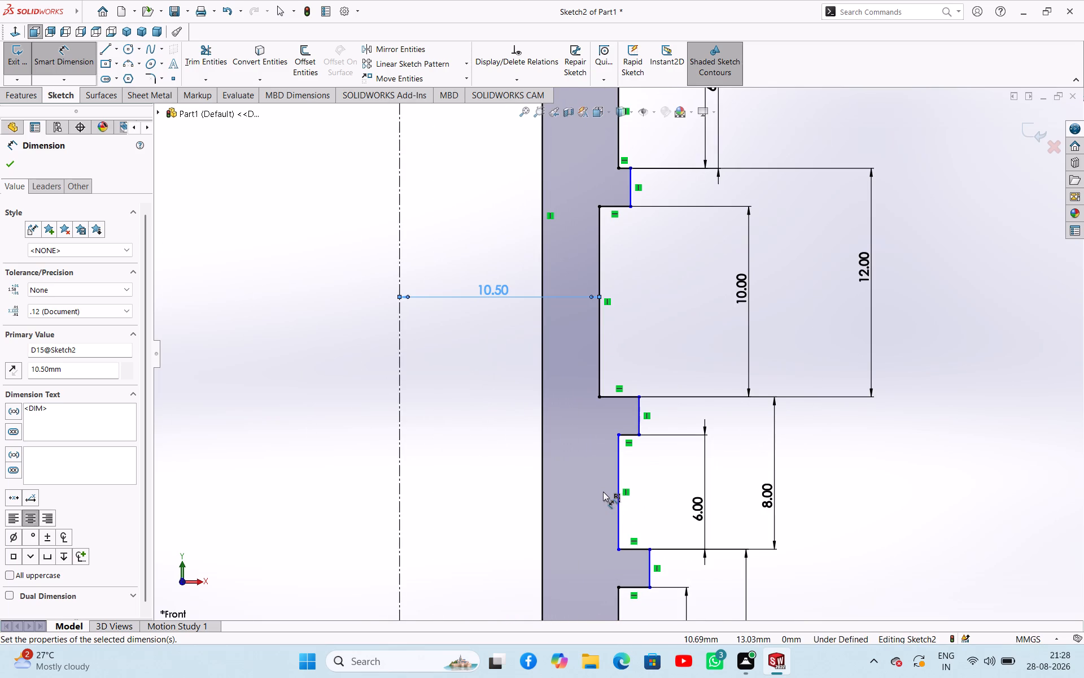
scroll(600, 532, "up", 3)
scroll(602, 541, "down", 2)
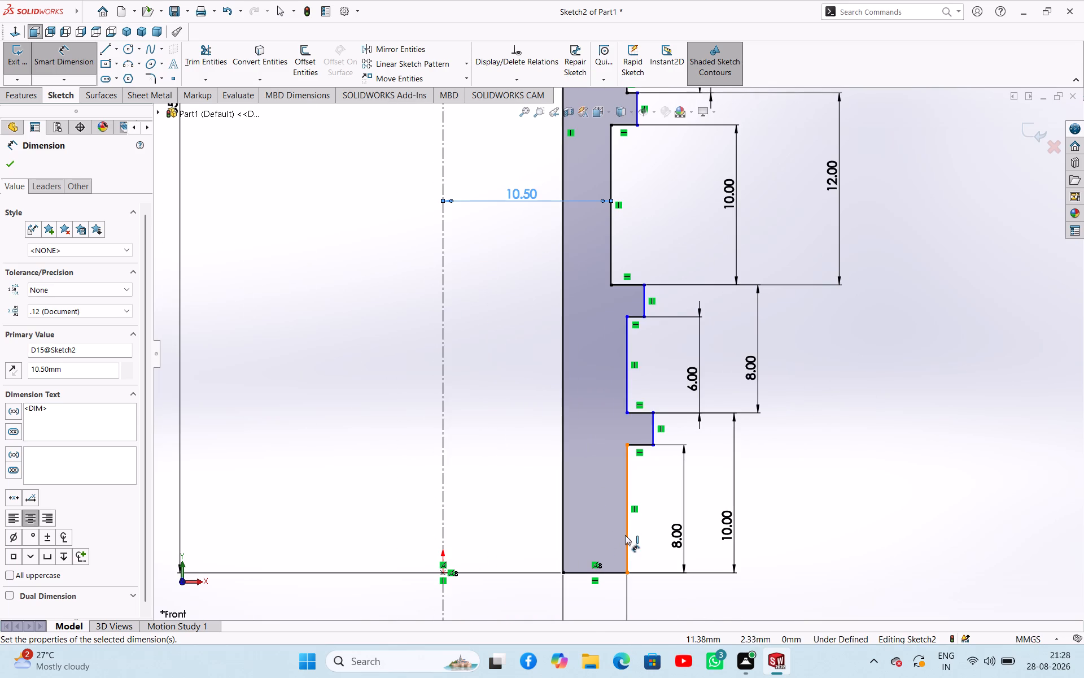
scroll(623, 534, "up", 4)
scroll(619, 433, "down", 3)
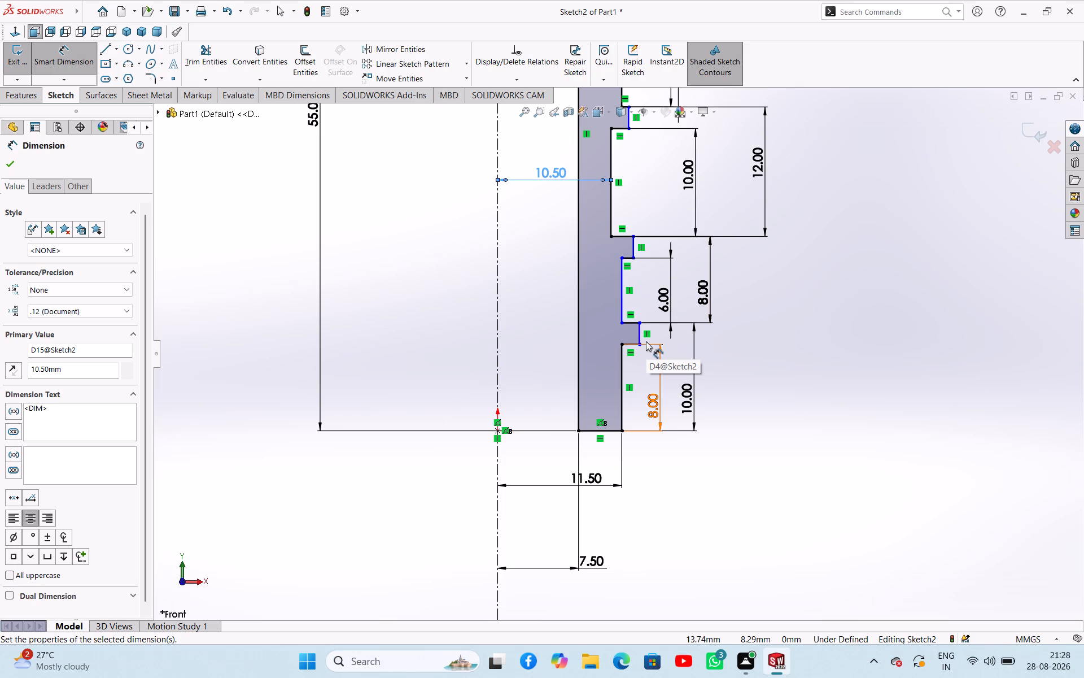
left_click(638, 339)
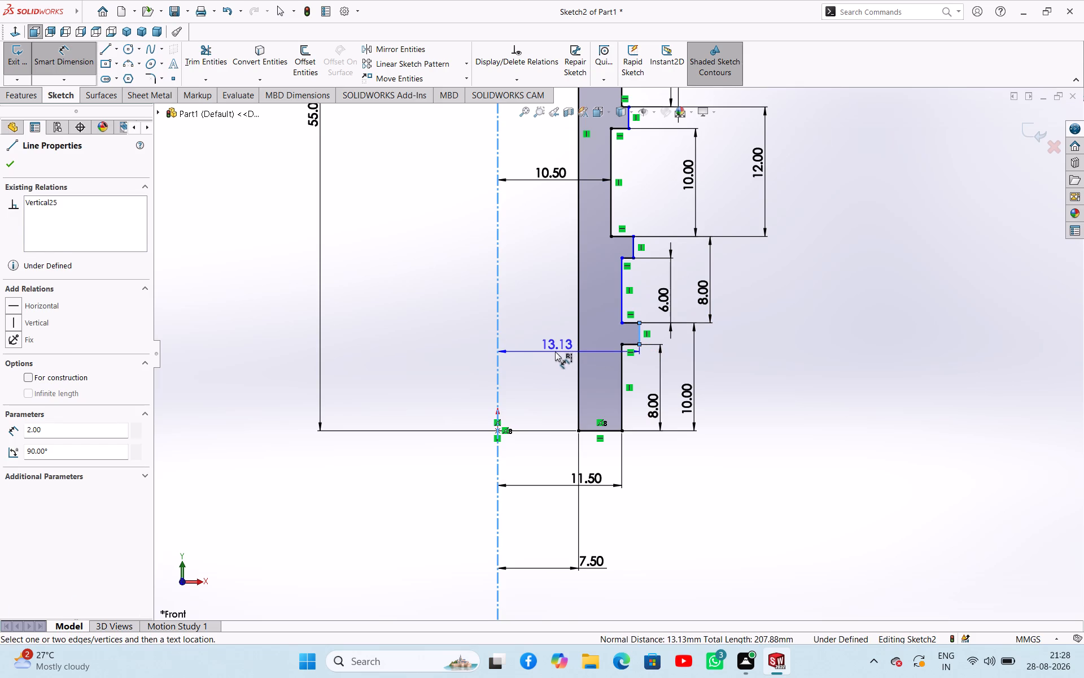
left_click(550, 349)
type("12")
key("Return")
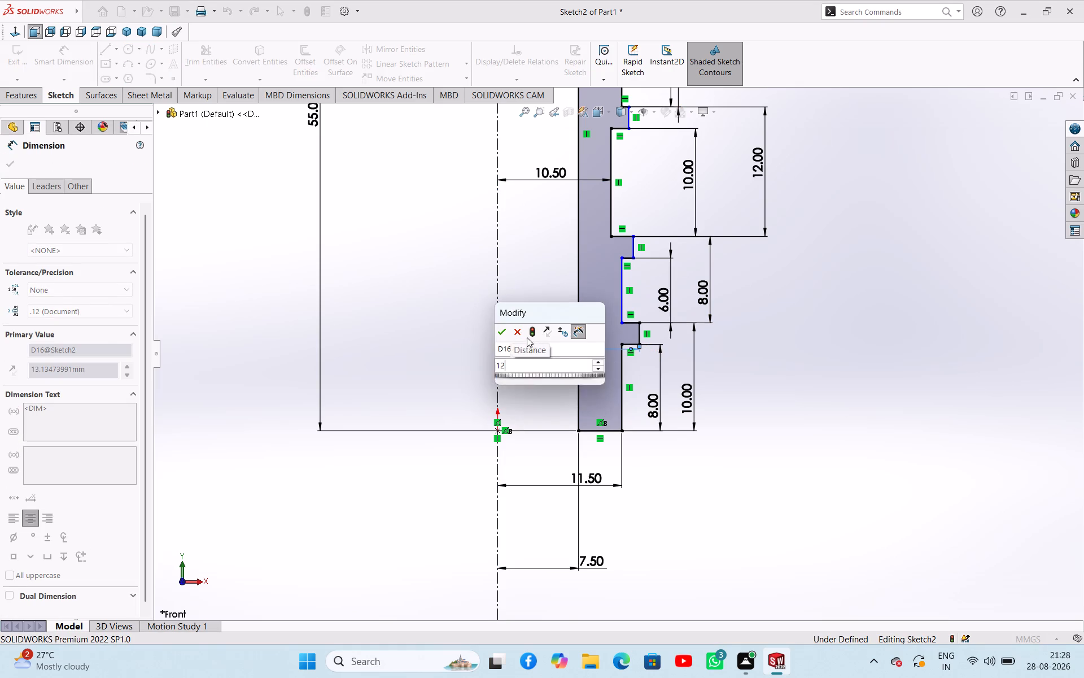
Dimension the distance from the centerline to the second rib's outer vertical line as 12 mm.
left_click(632, 249)
left_click(539, 257)
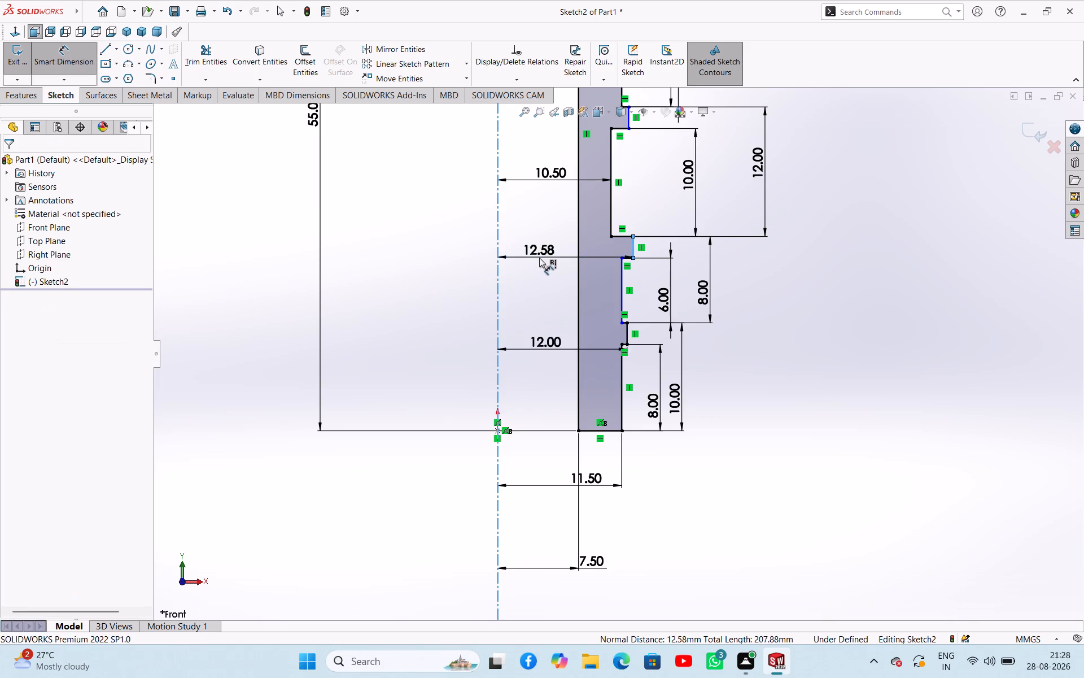
type("12")
key("Return")
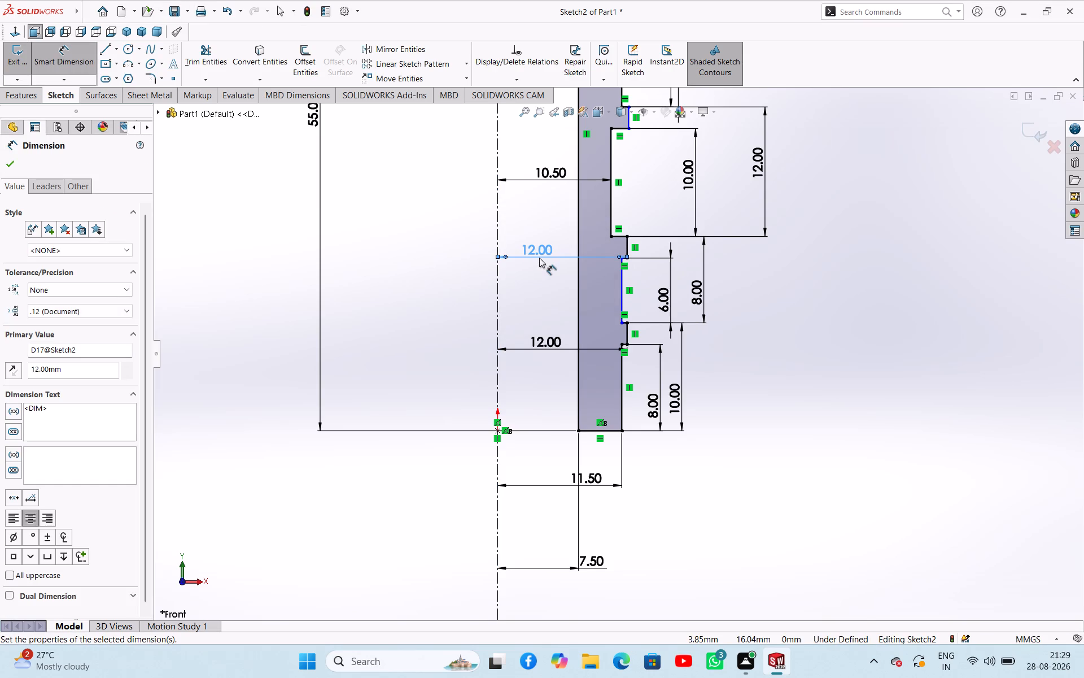
Dimension the distance from the centerline to the third rib's outer vertical line as 12 mm.
scroll(652, 166, "up", 3)
scroll(640, 168, "down", 4)
scroll(607, 288, "down", 3)
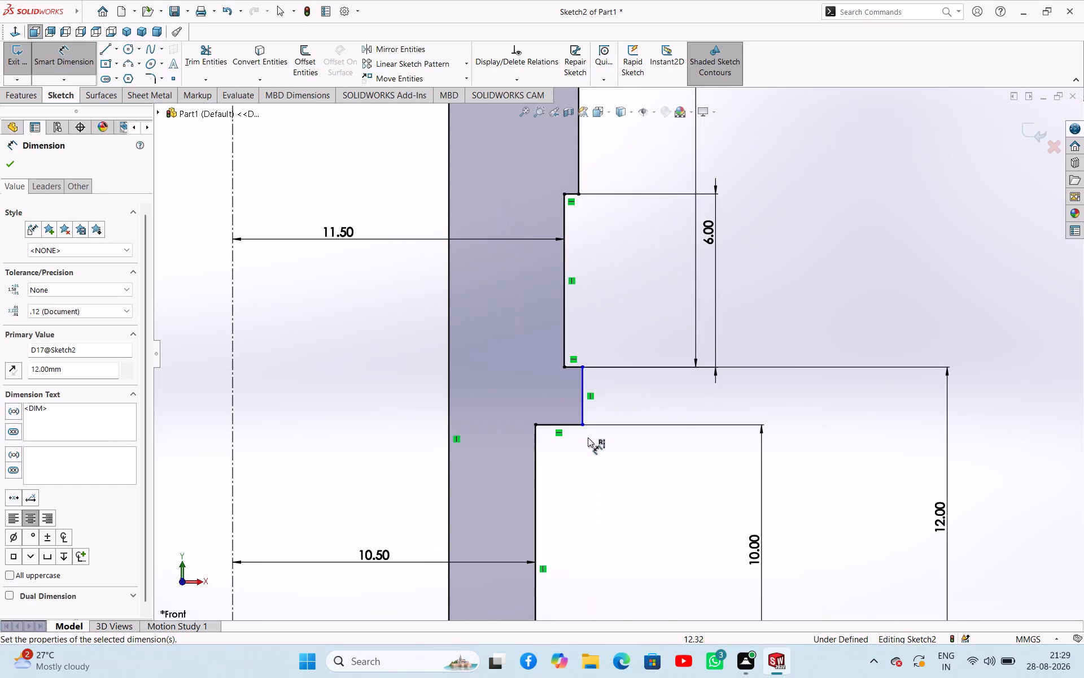
left_click(580, 402)
left_click(374, 379)
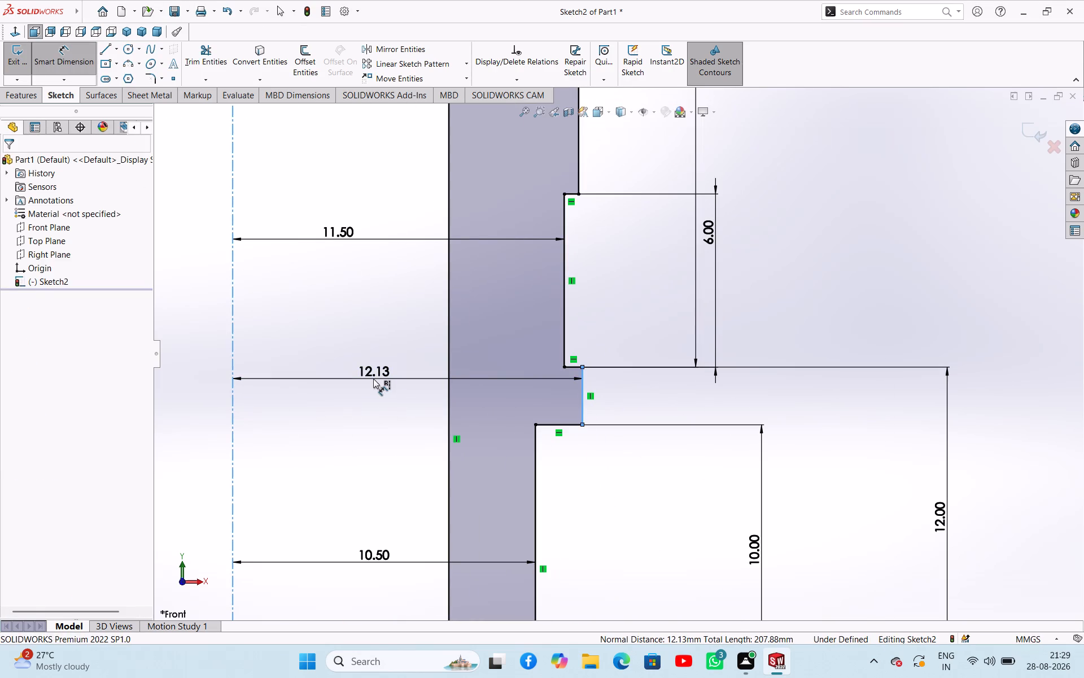
type("12")
key("Return")
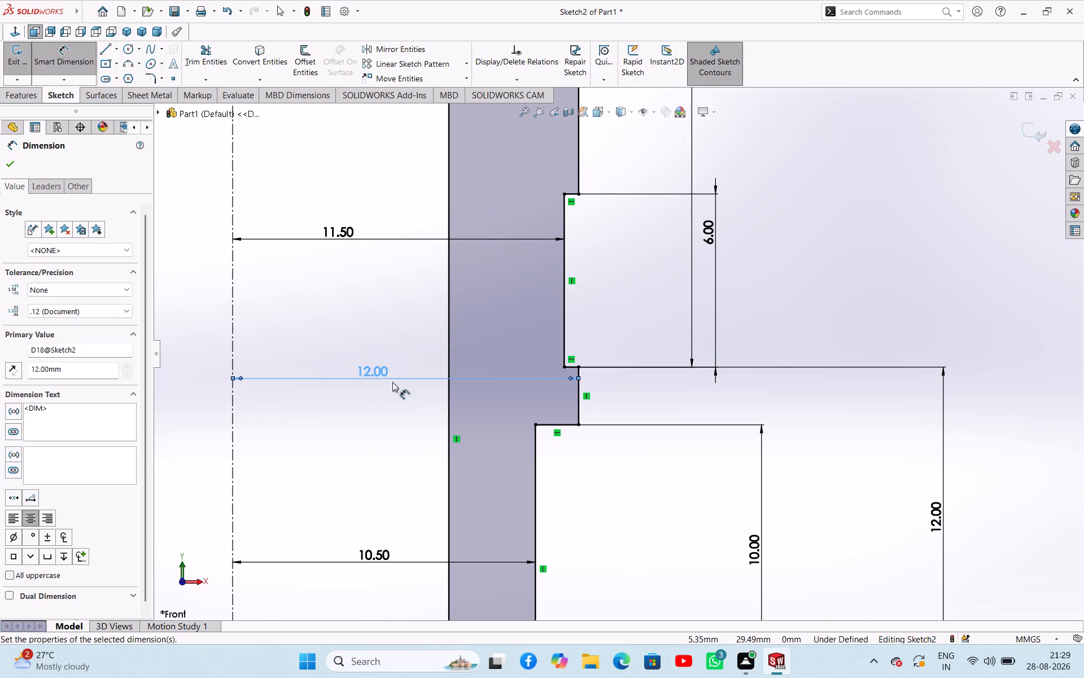
Dimension the distance from the centerline to the vertical line between the first and second ribs as 11.5 mm.
scroll(500, 304, "up", 4)
scroll(556, 267, "up", 3)
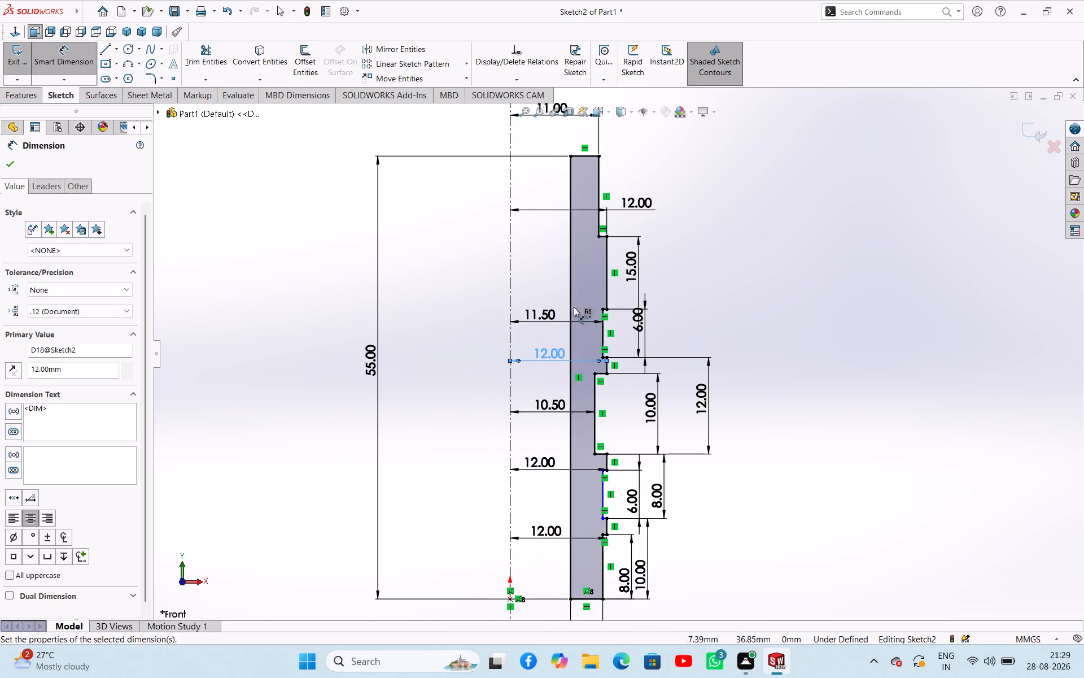
scroll(605, 481, "down", 6)
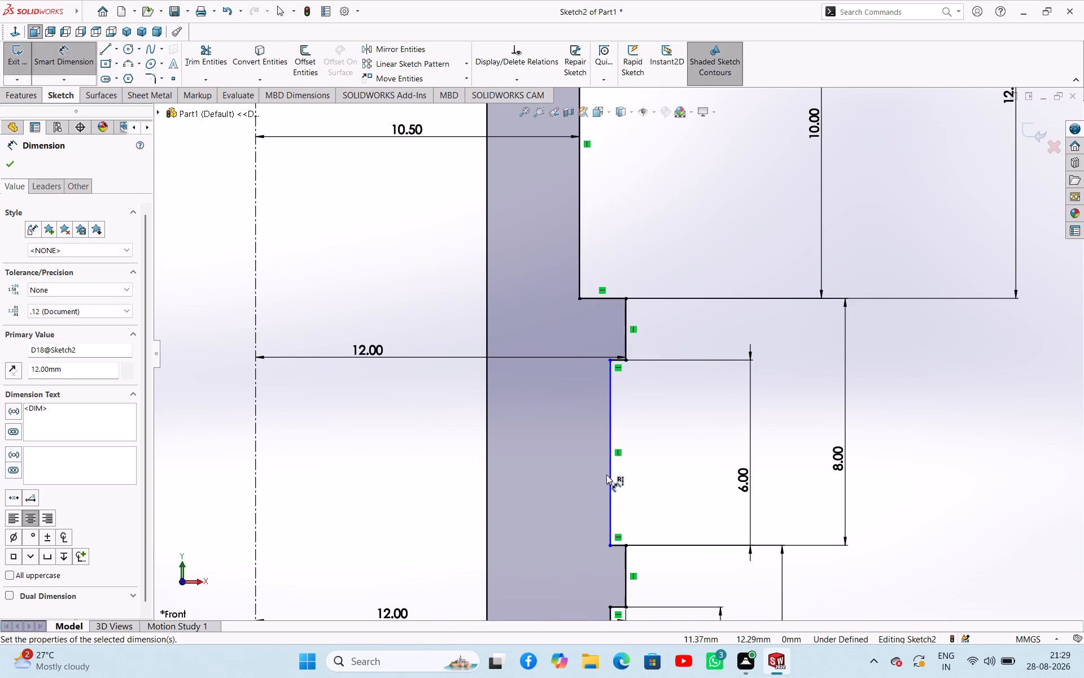
left_click(611, 478)
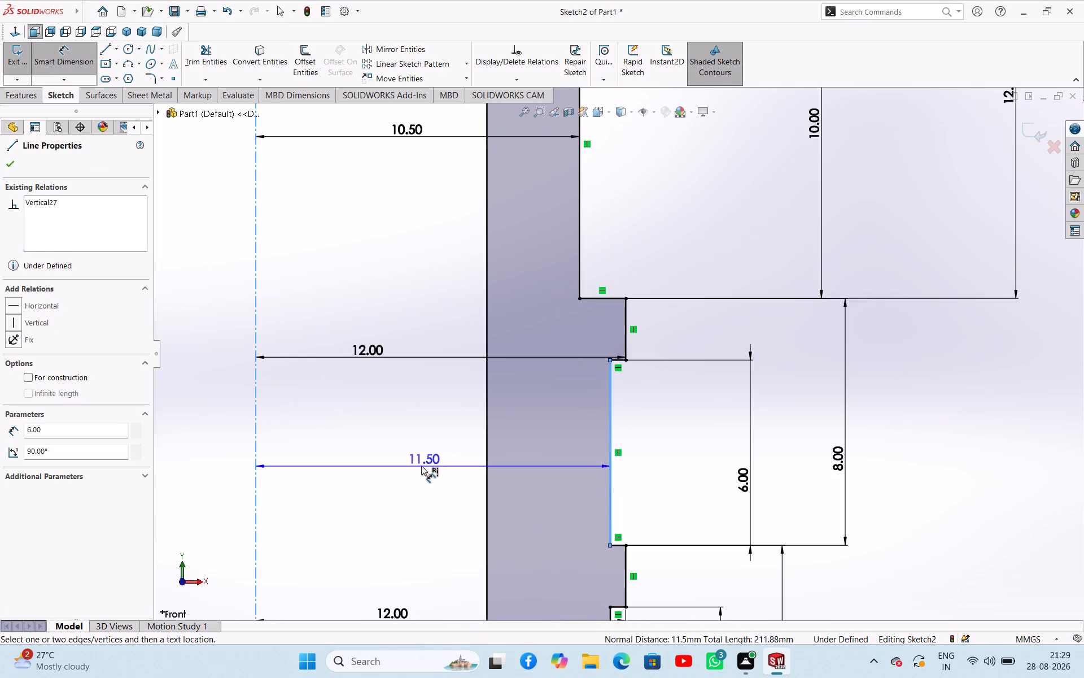
left_click(421, 466)
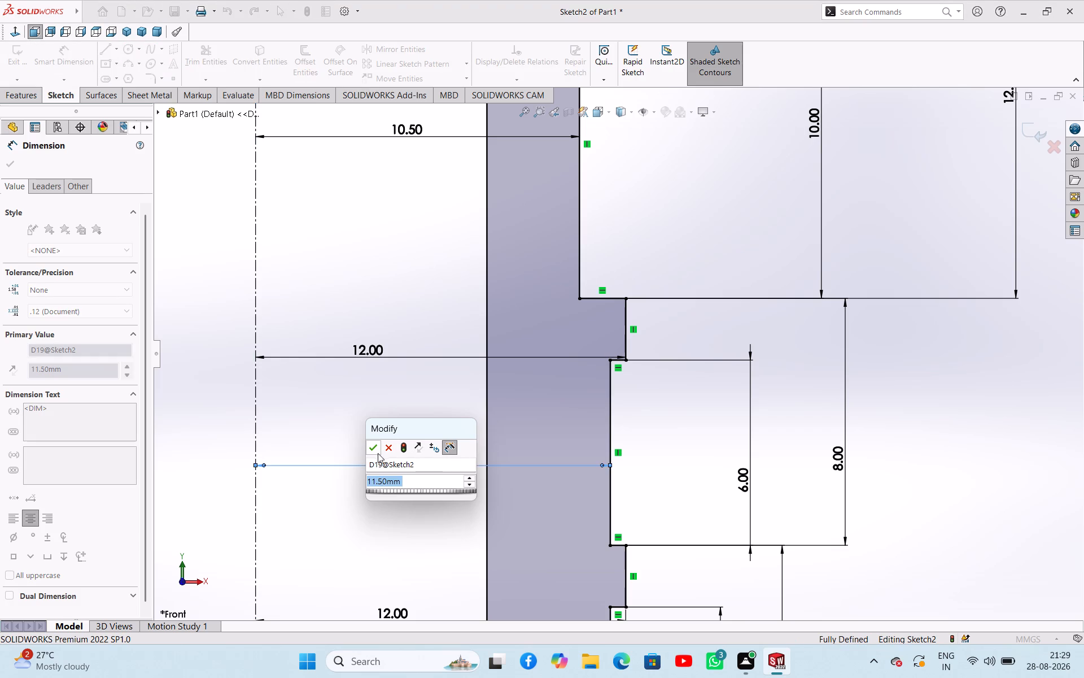
scroll(589, 502, "up", 5)
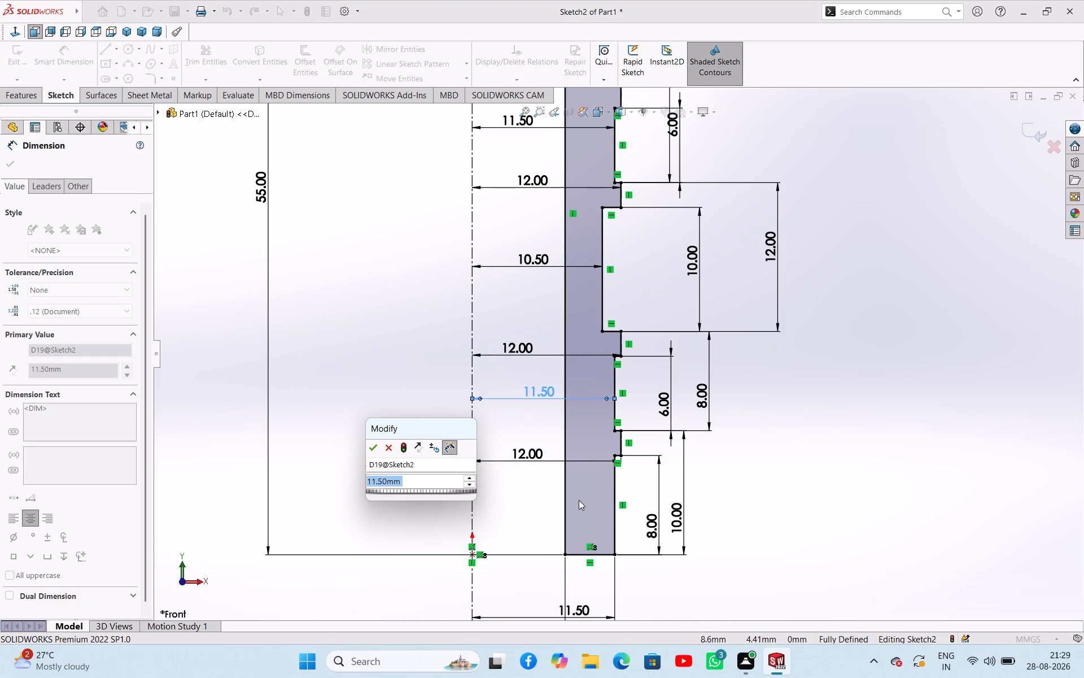
left_click(375, 447)
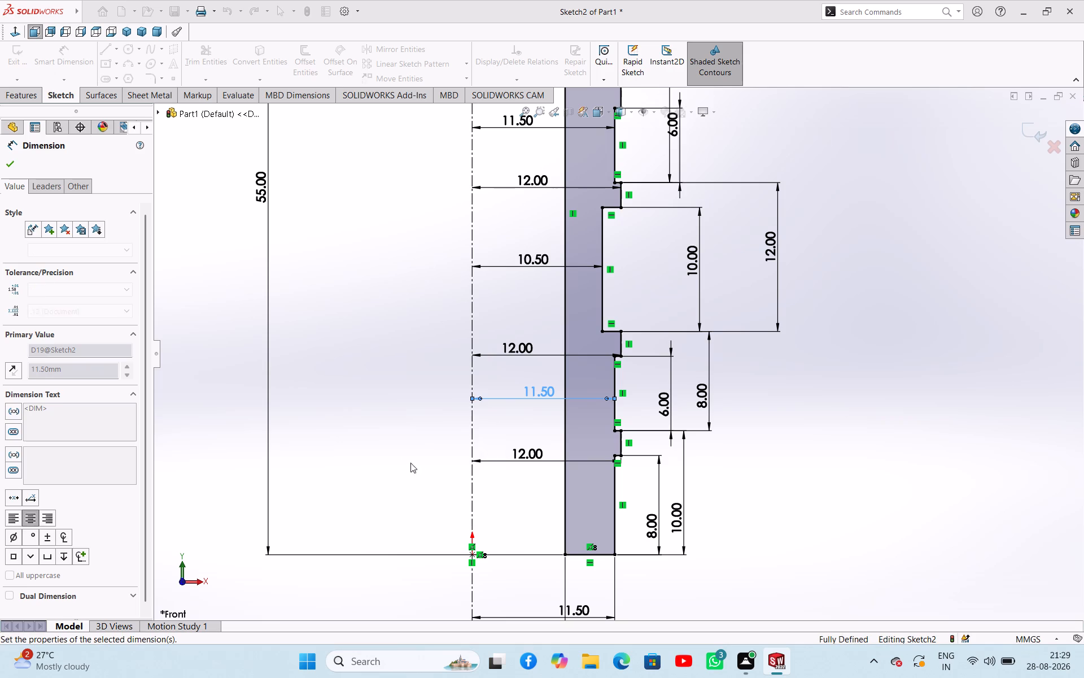
Finish dimensioning and exit the half-profile sketch.
scroll(650, 383, "up", 5)
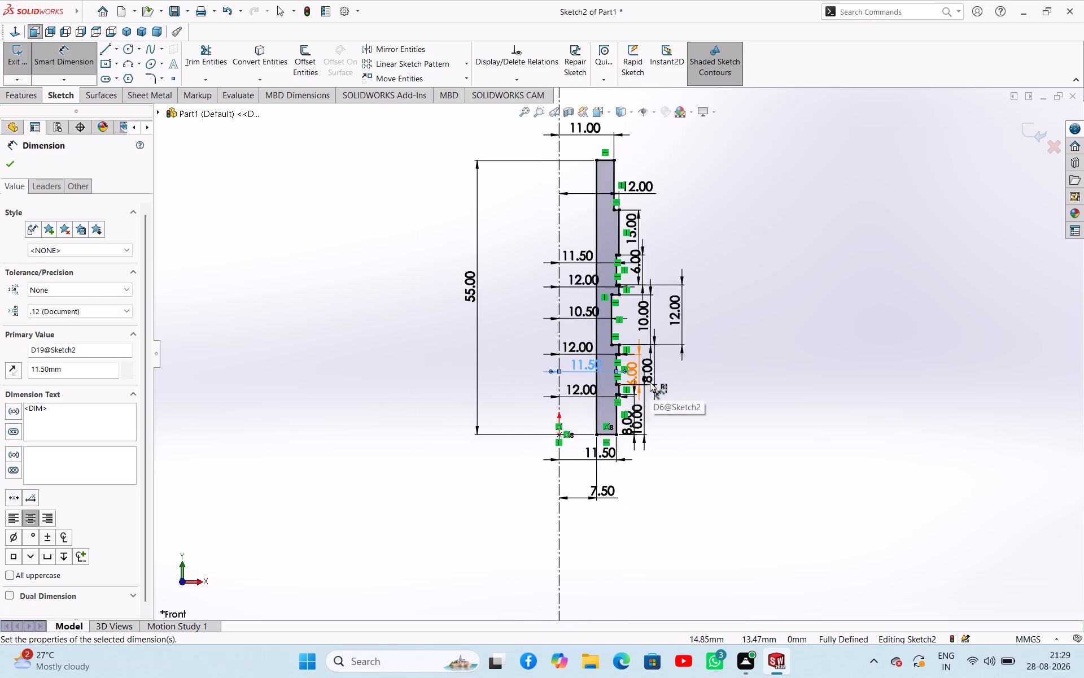
scroll(650, 382, "up", 1)
scroll(622, 221, "down", 7)
scroll(621, 244, "up", 3)
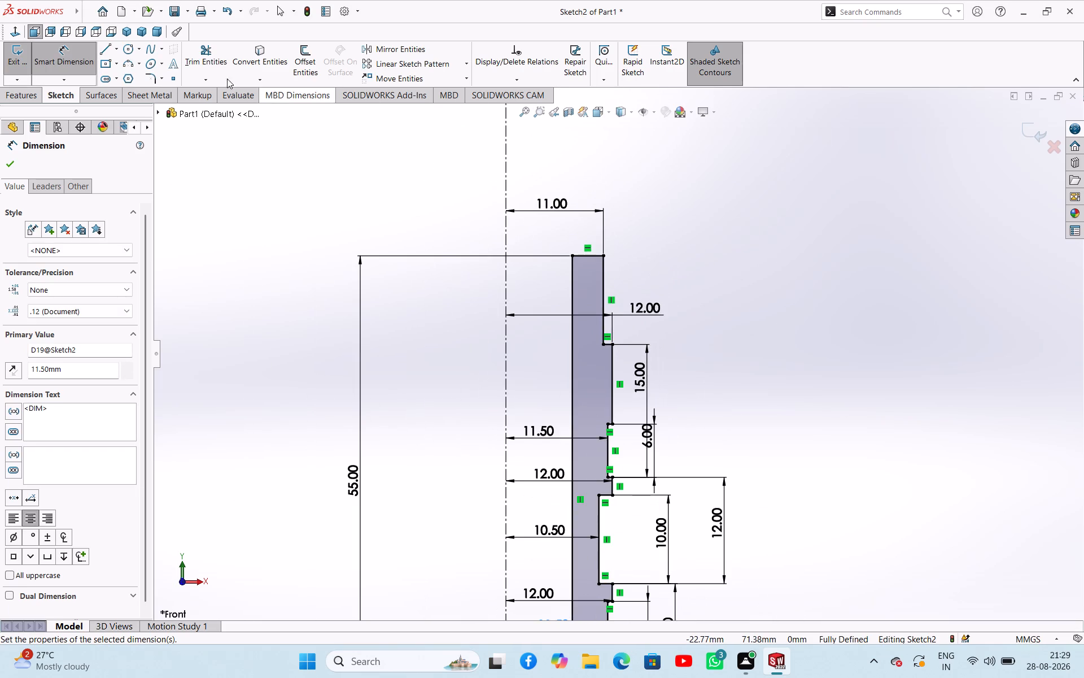
left_click(16, 163)
left_click(10, 68)
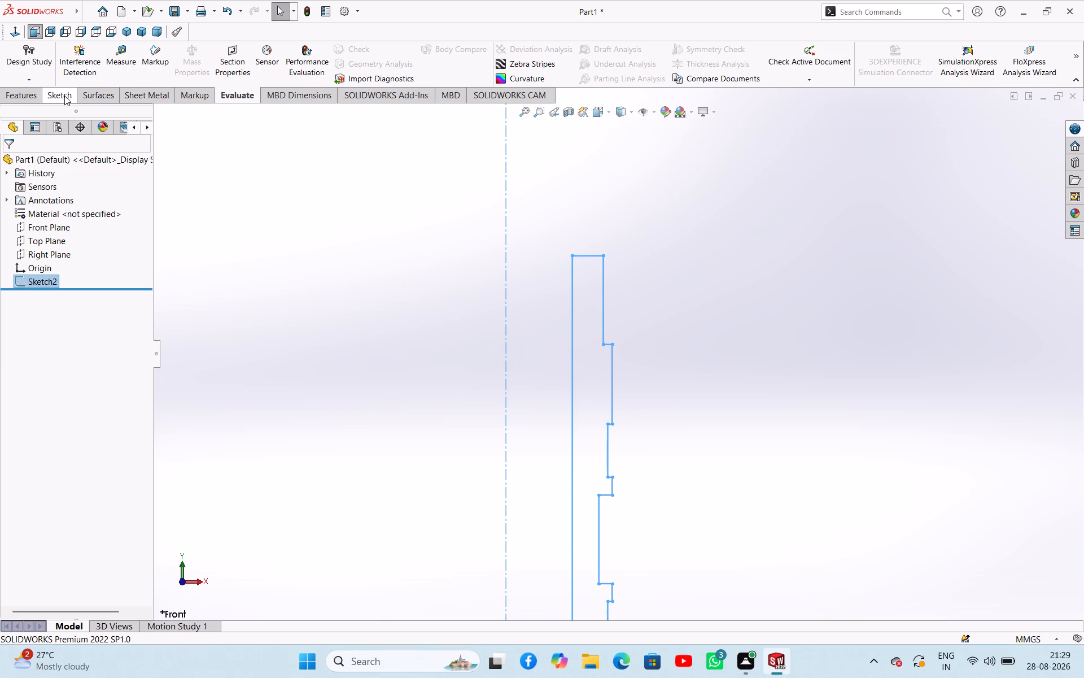
Revolve the half-profile 360 degrees about the centerline with Revolved Boss/Base.
left_click(30, 93)
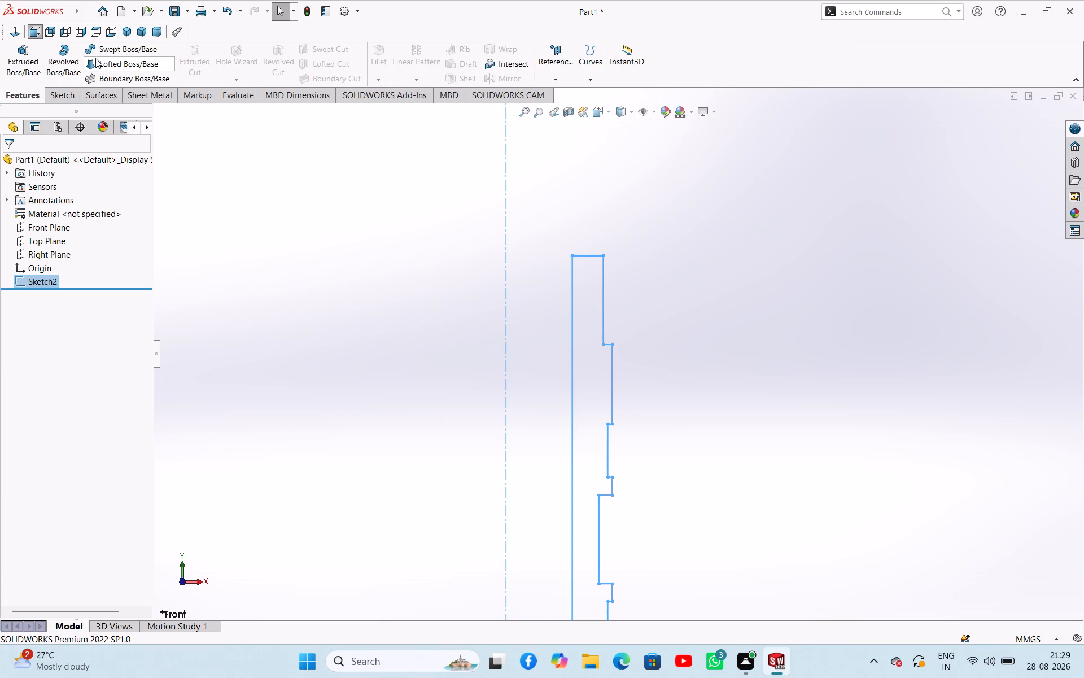
scroll(503, 385, "up", 8)
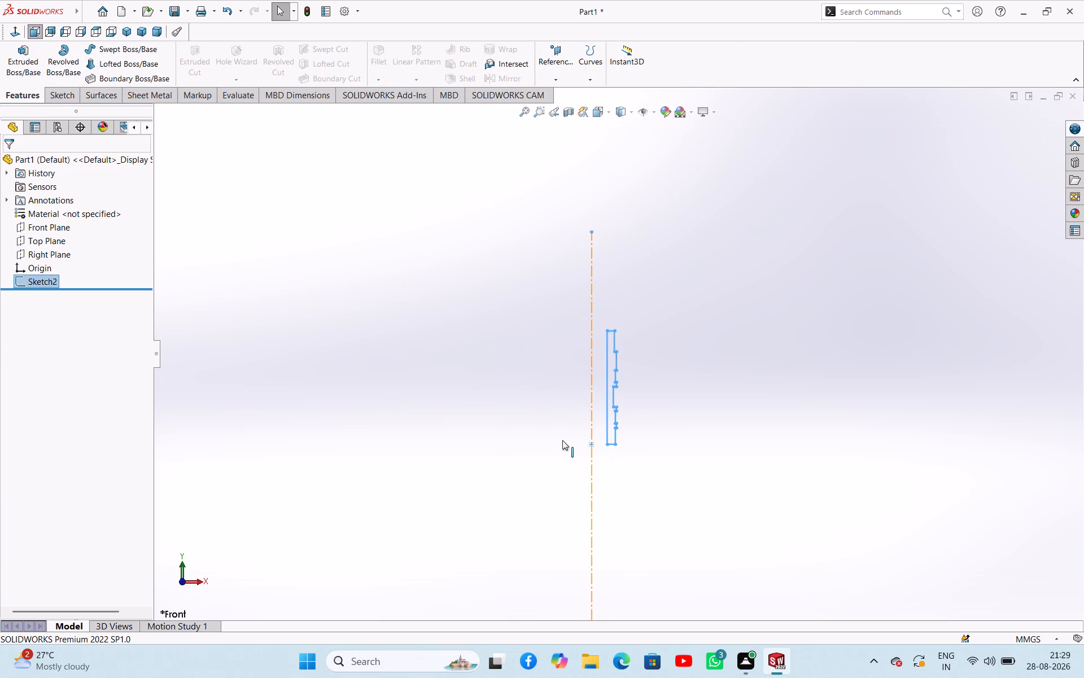
scroll(343, 151, "down", 2)
left_click(67, 63)
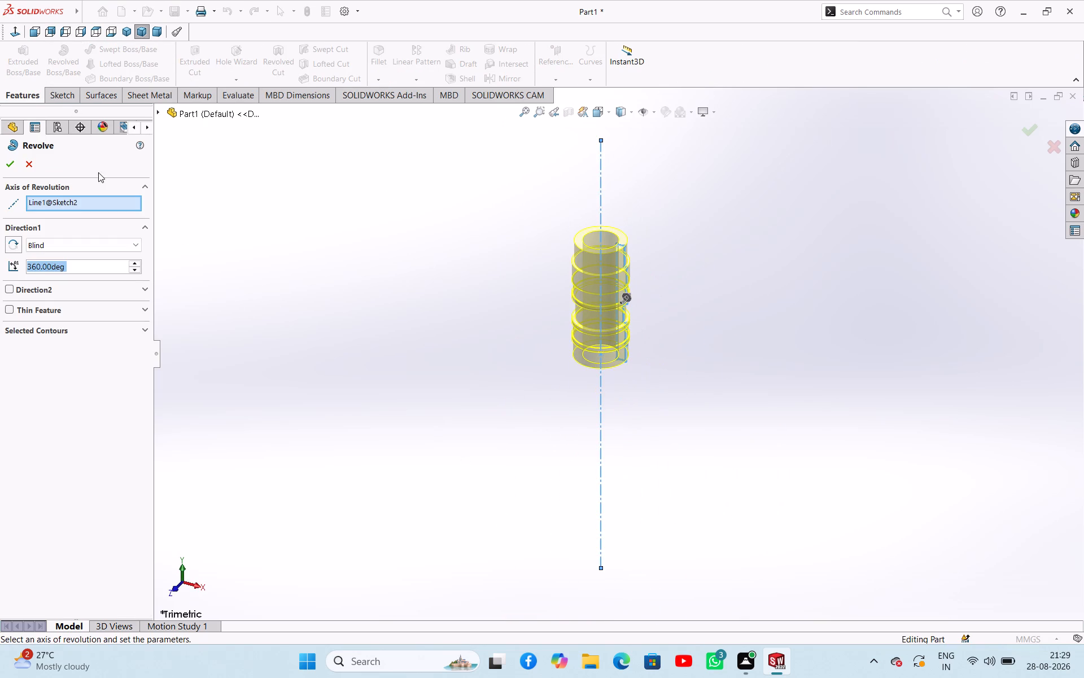
left_click(13, 160)
left_click(528, 402)
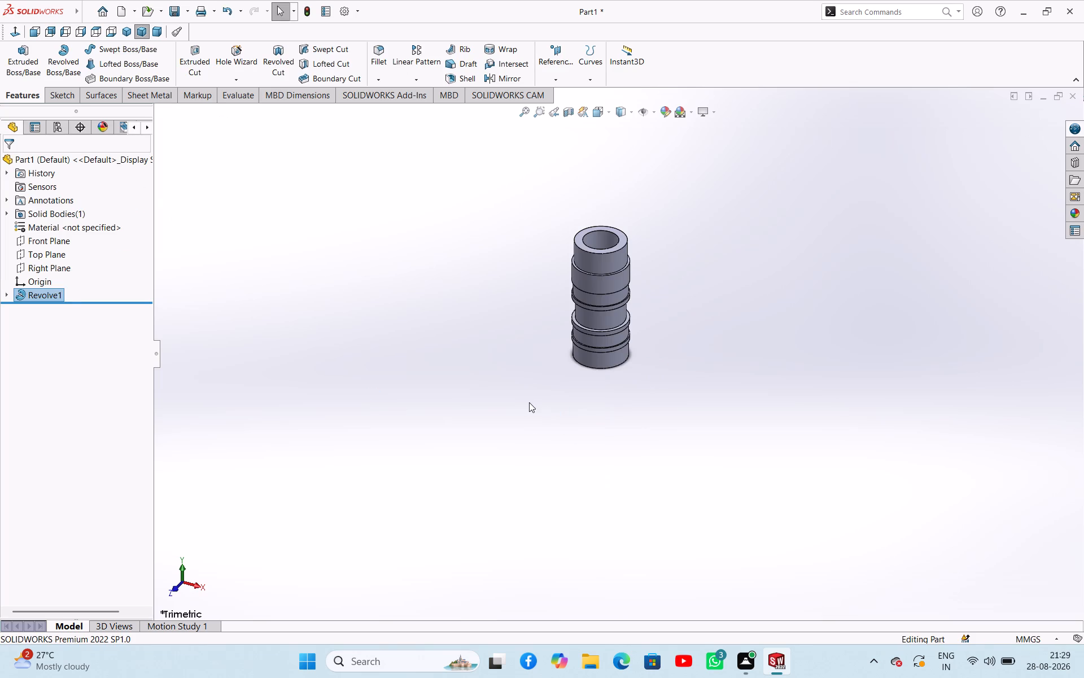
Examine the revolved body from several angles and in the isometric view.
scroll(675, 371, "up", 3)
scroll(627, 276, "down", 7)
middle_click_drag(658, 450, 645, 325)
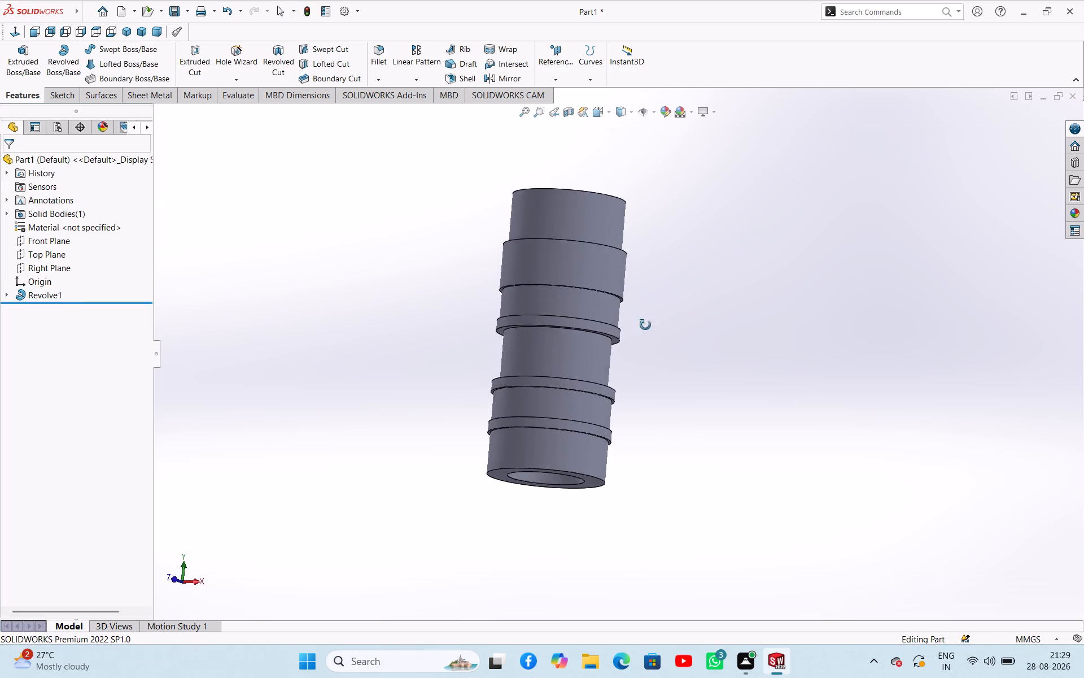
middle_click_drag(645, 325, 586, 363)
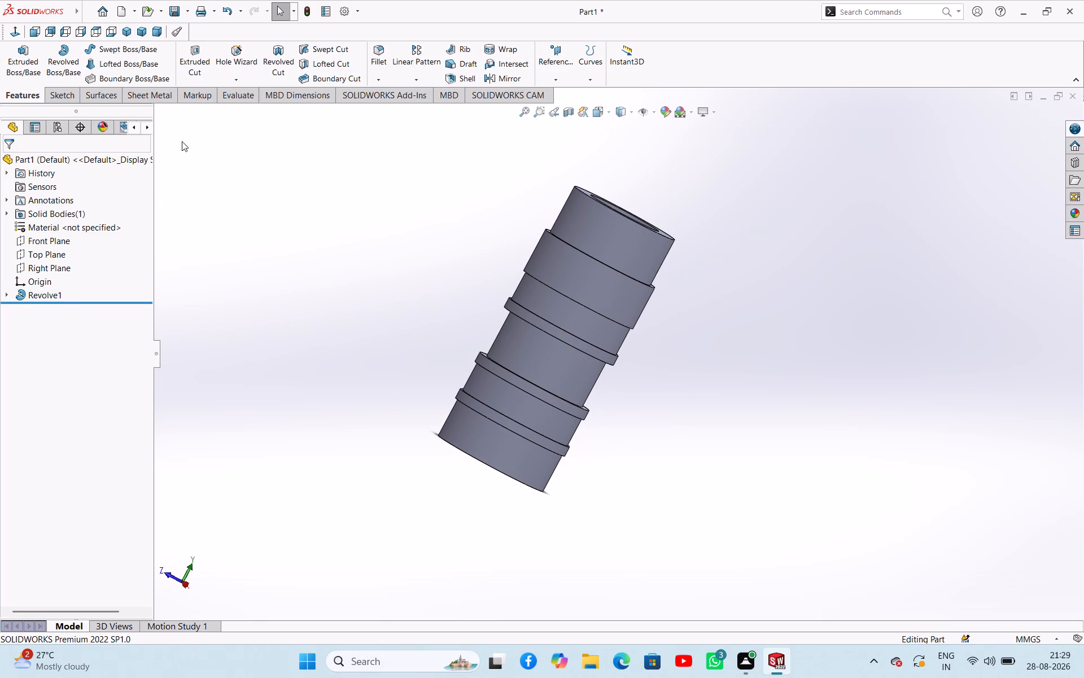
left_click(125, 33)
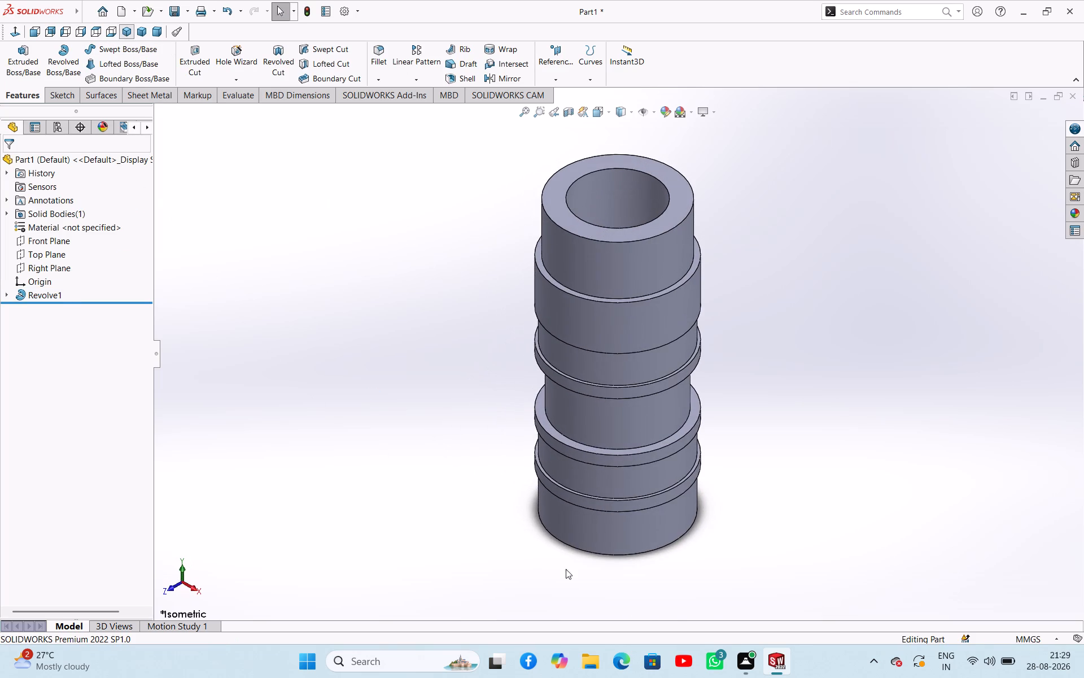
scroll(652, 326, "up", 3)
scroll(652, 315, "down", 2)
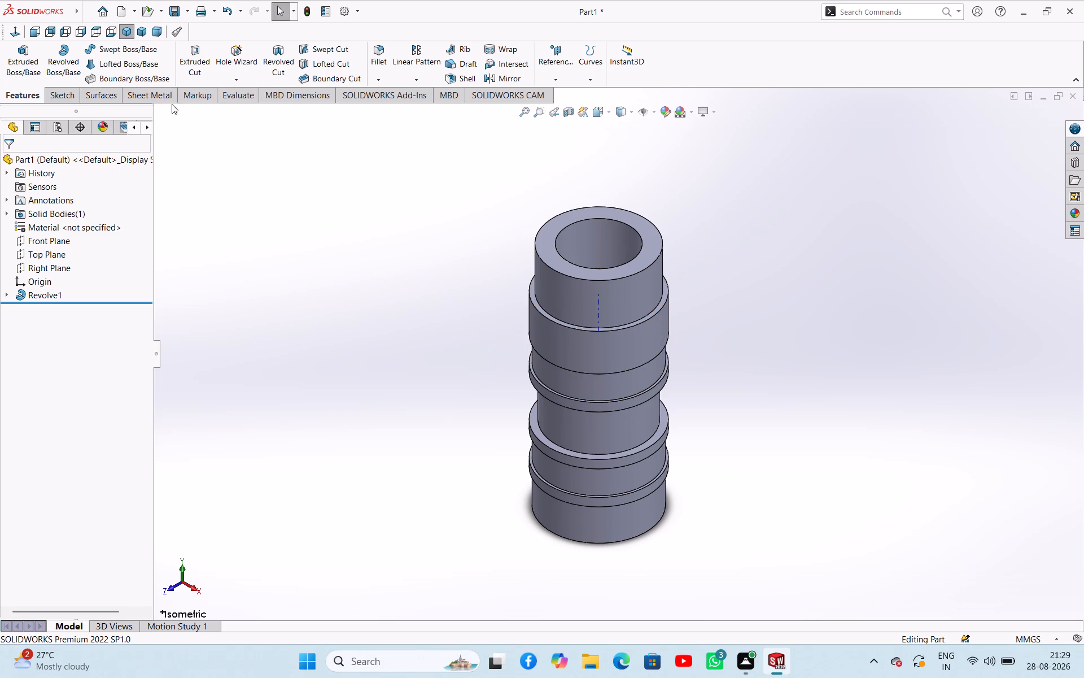
Orient the part to the front view and open a new sketch on the Front Plane.
left_click(31, 31)
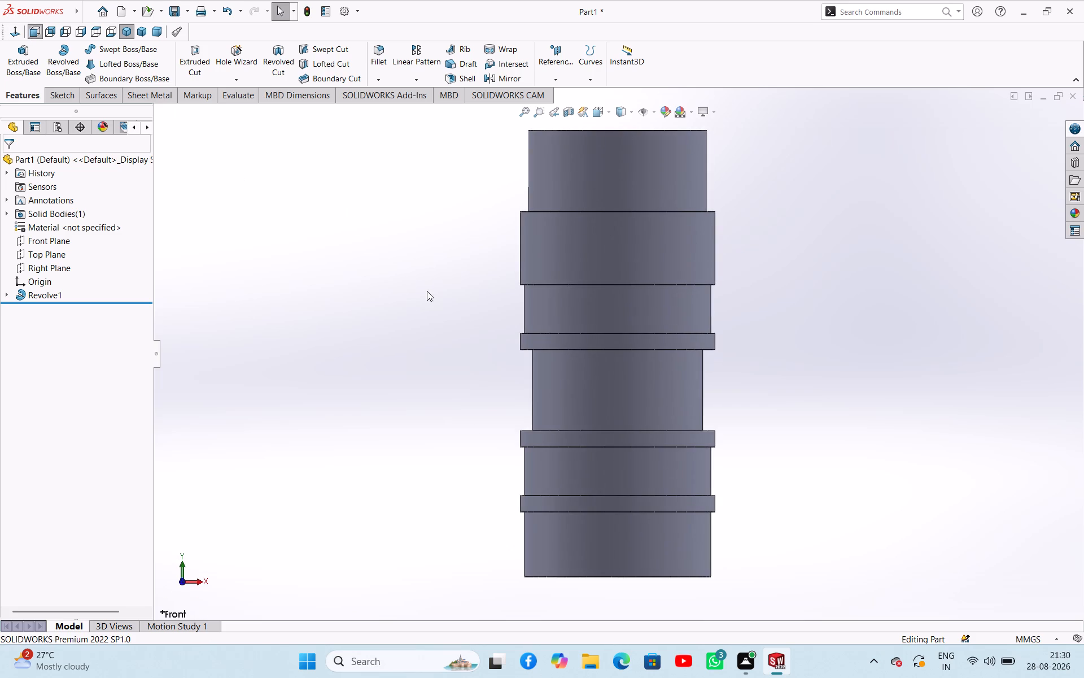
left_click(427, 292)
scroll(567, 330, "up", 3)
scroll(714, 293, "down", 2)
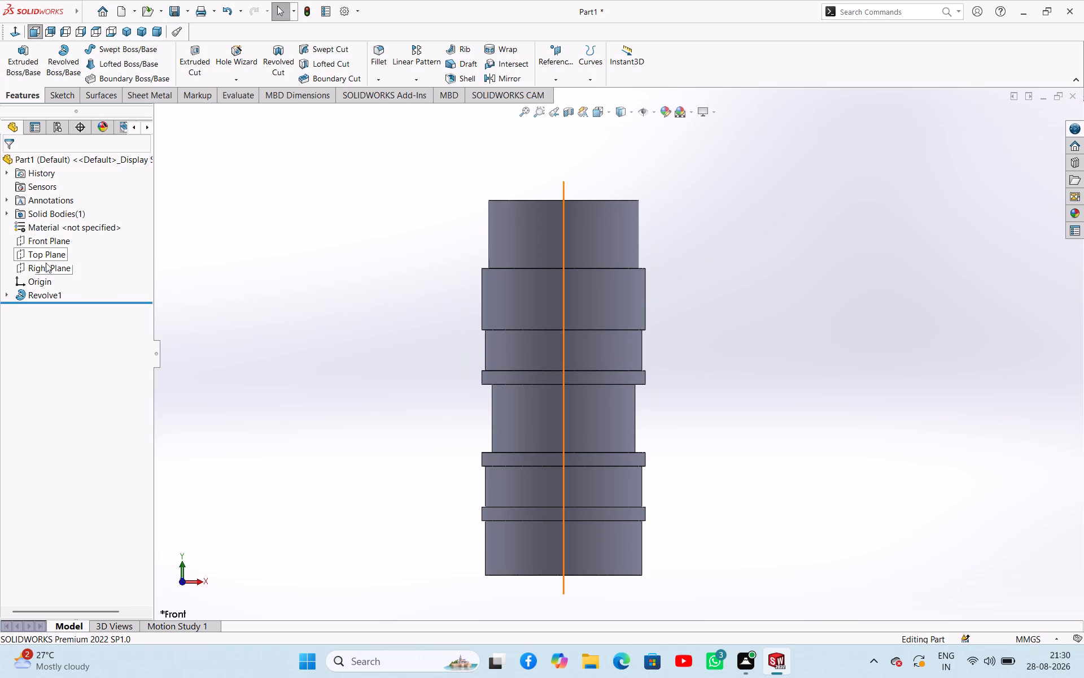
left_click(46, 242)
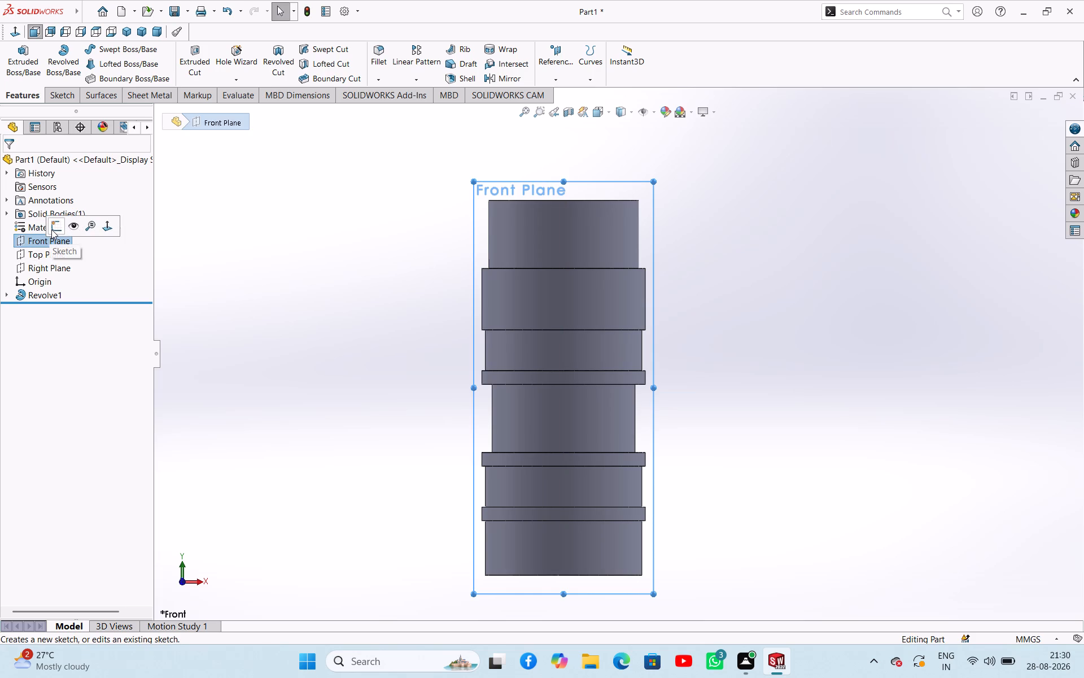
left_click(51, 229)
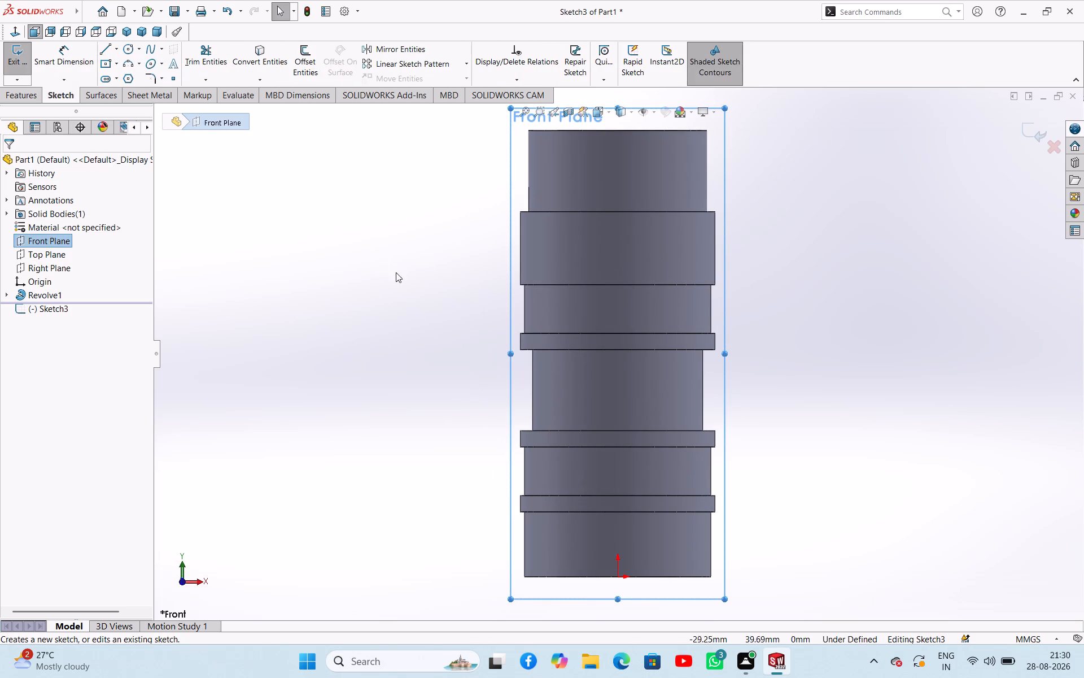
Draw a vertical construction midpoint line centred on the origin, extending about 62.7 mm to each side along the part's axis.
left_click(116, 47)
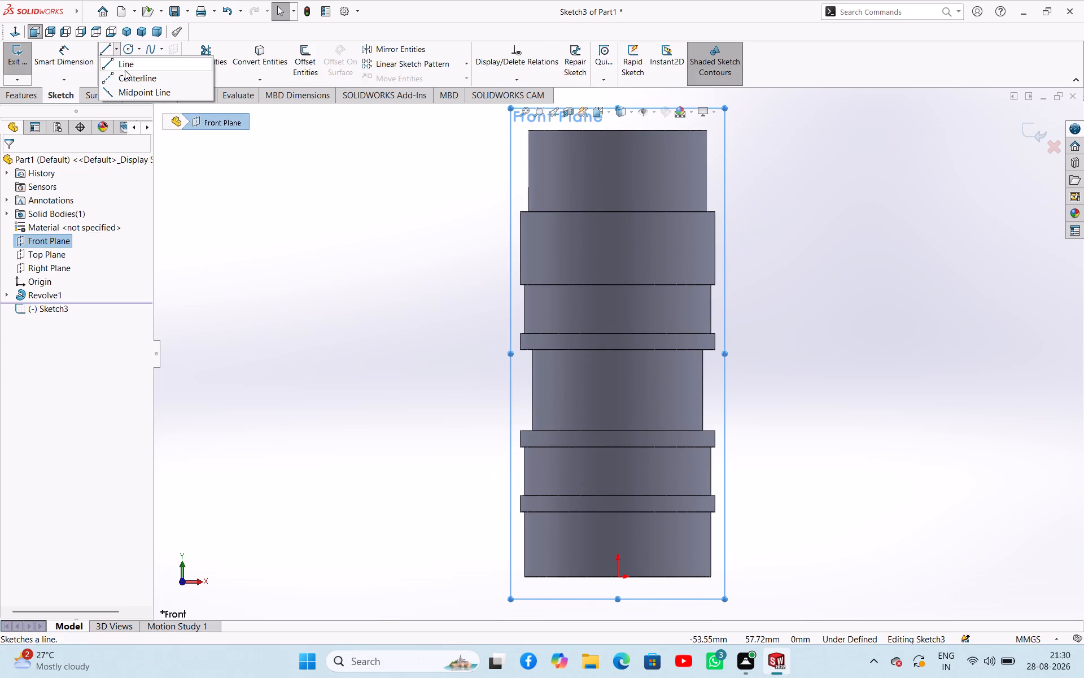
left_click(128, 78)
left_click(28, 350)
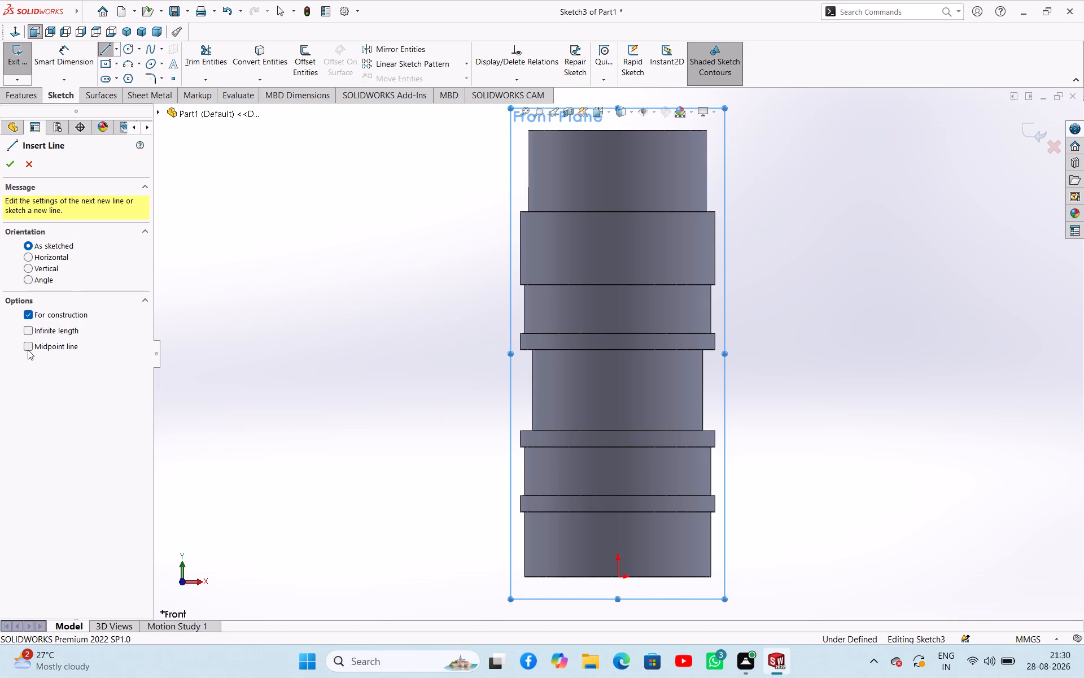
scroll(339, 459, "up", 4)
scroll(642, 489, "down", 3)
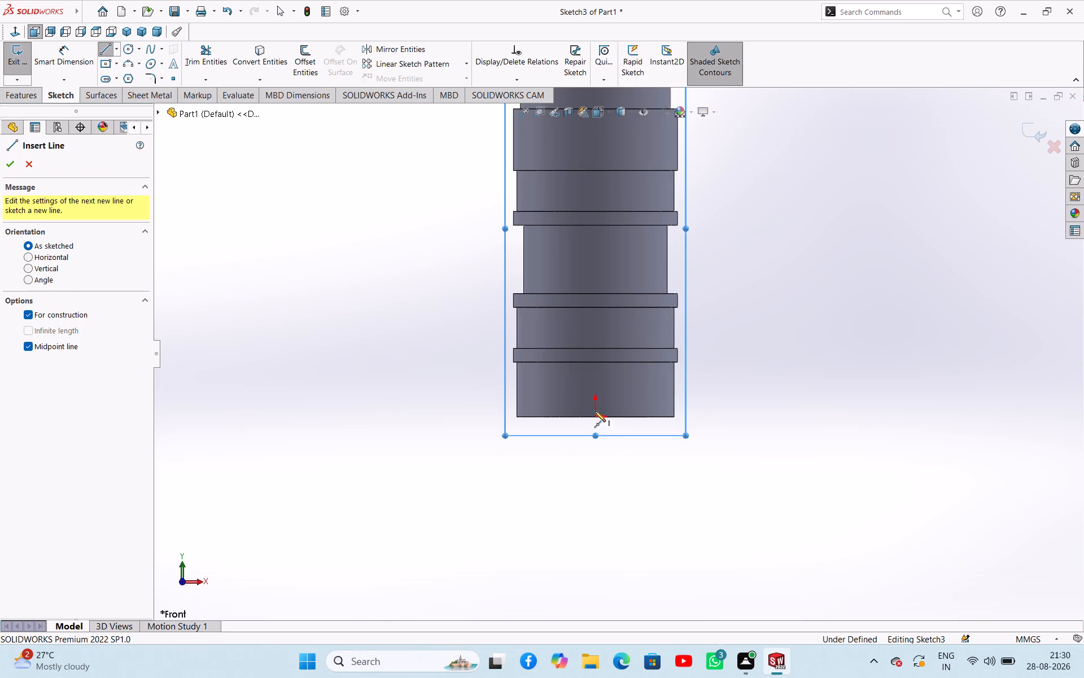
left_click(597, 419)
scroll(601, 511, "up", 1)
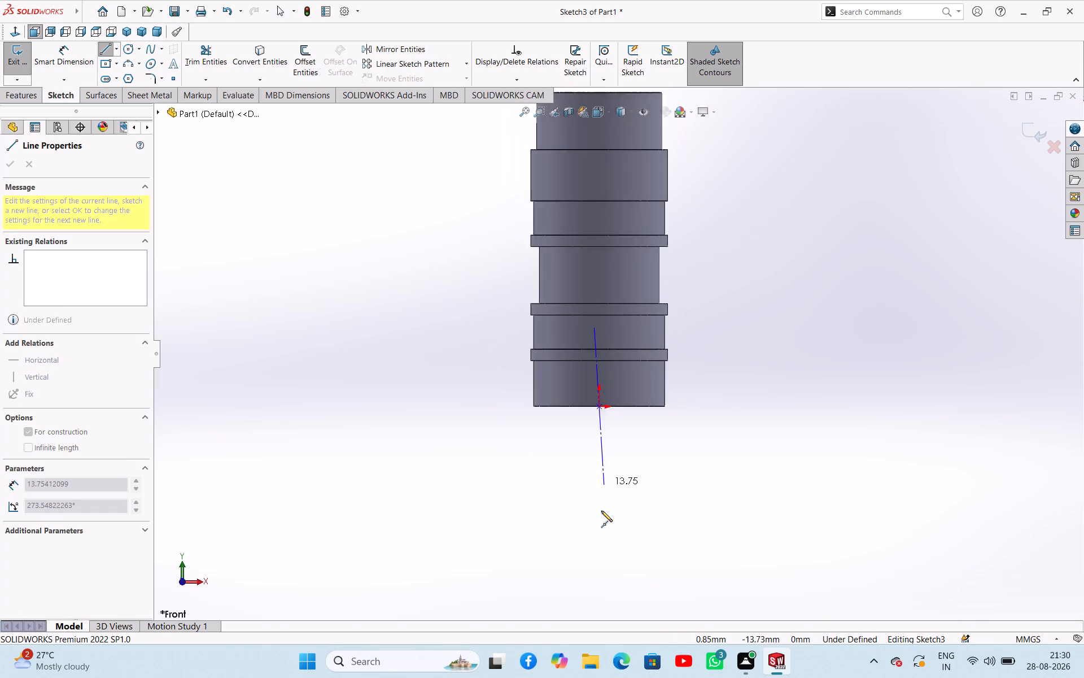
scroll(601, 511, "up", 3)
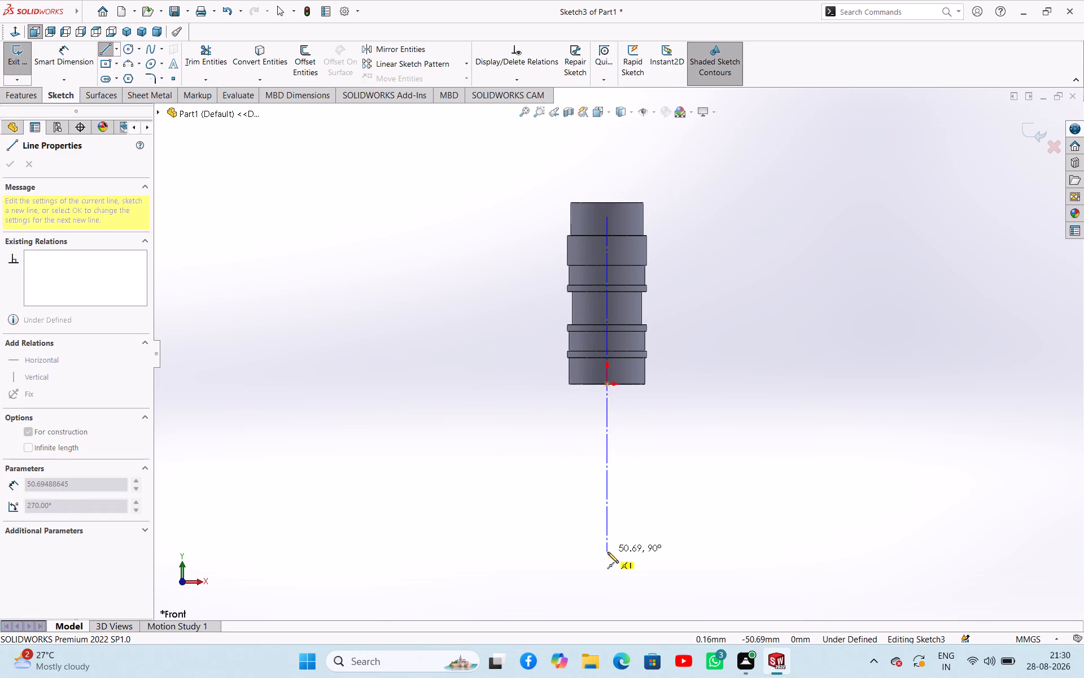
left_click(606, 591)
right_click(687, 523)
left_click(710, 532)
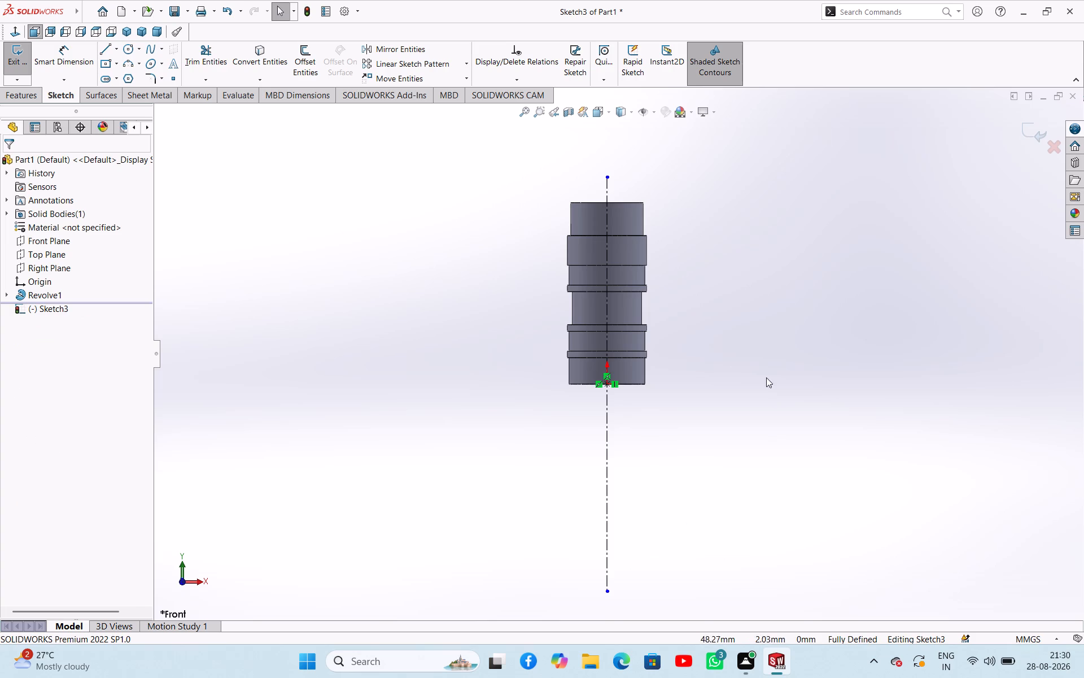
Sketch a closed U-shaped slot profile down from the part's top edge, about 3.4 mm straight sides and a tangent arc of about 1.15 mm radius.
scroll(610, 159, "down", 2)
scroll(623, 232, "down", 3)
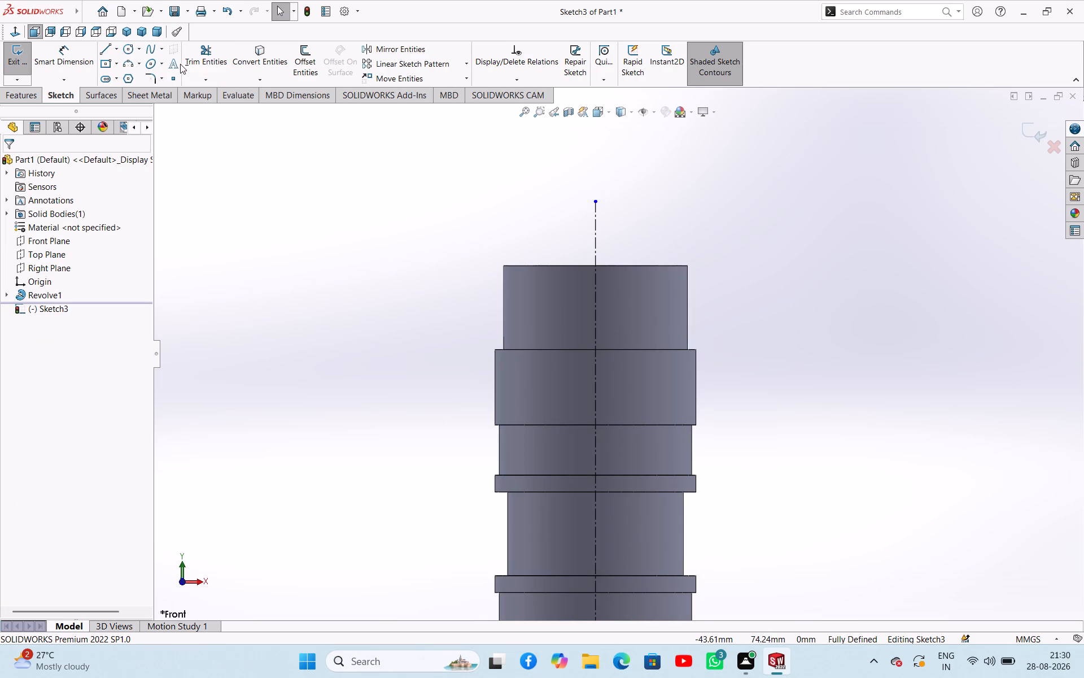
left_click(109, 49)
scroll(571, 288, "down", 4)
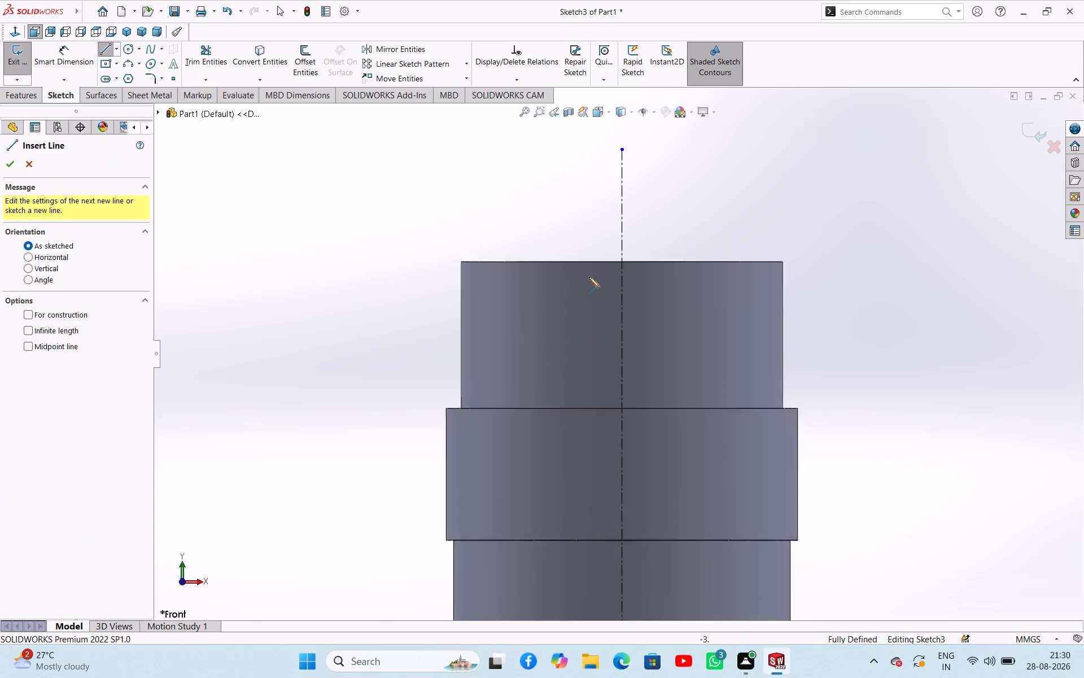
left_click(611, 262)
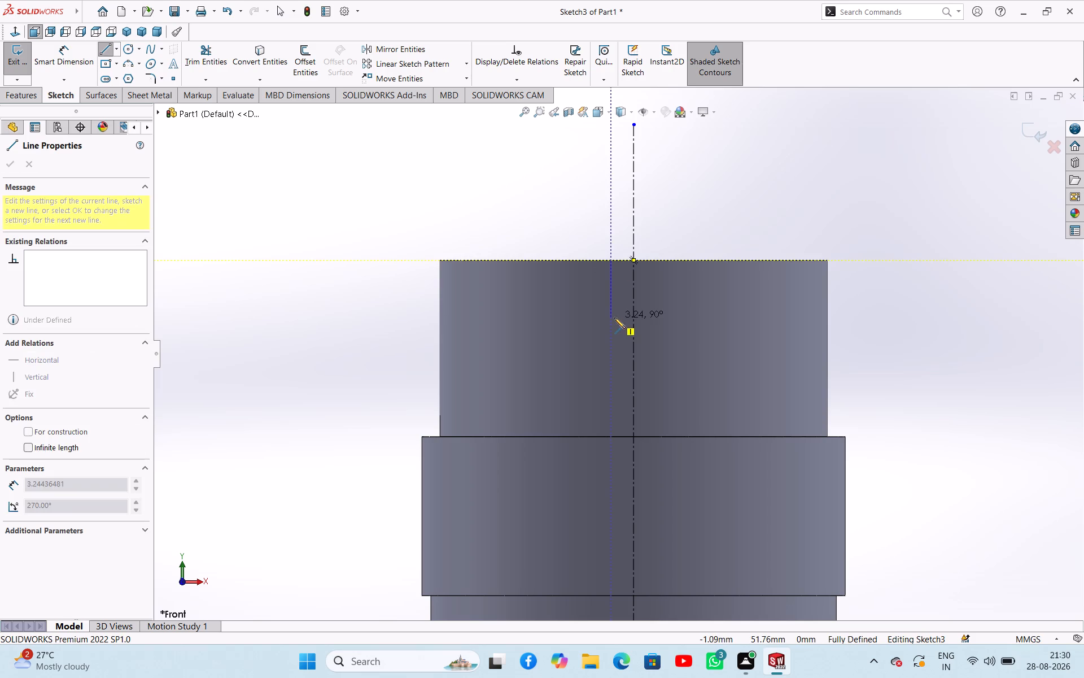
left_click(611, 320)
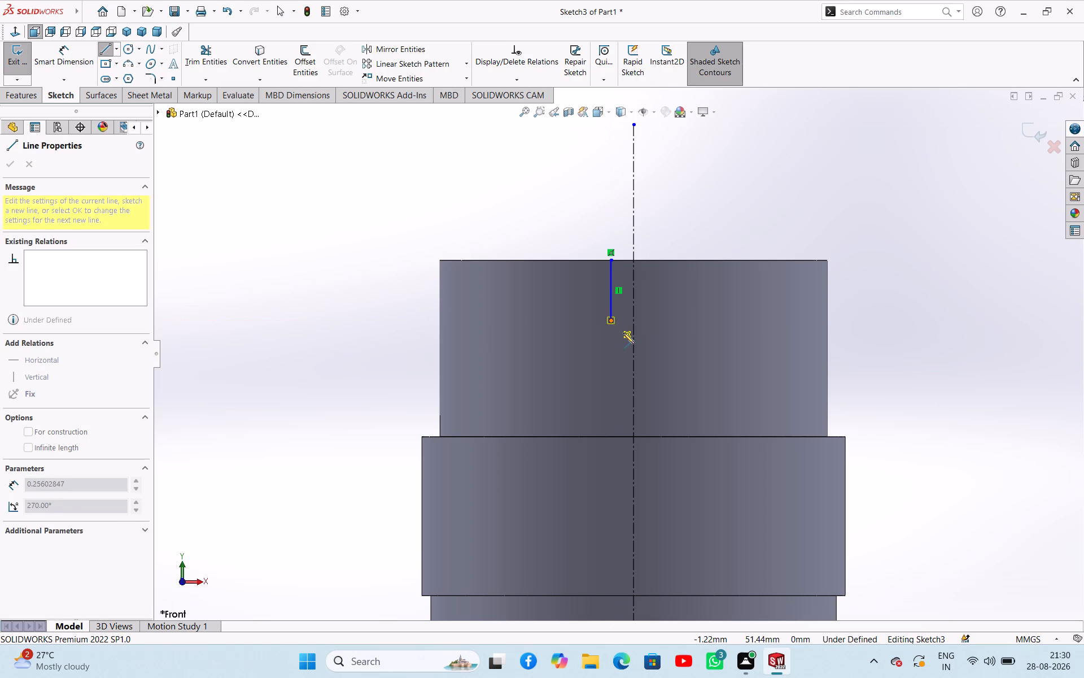
left_click(652, 320)
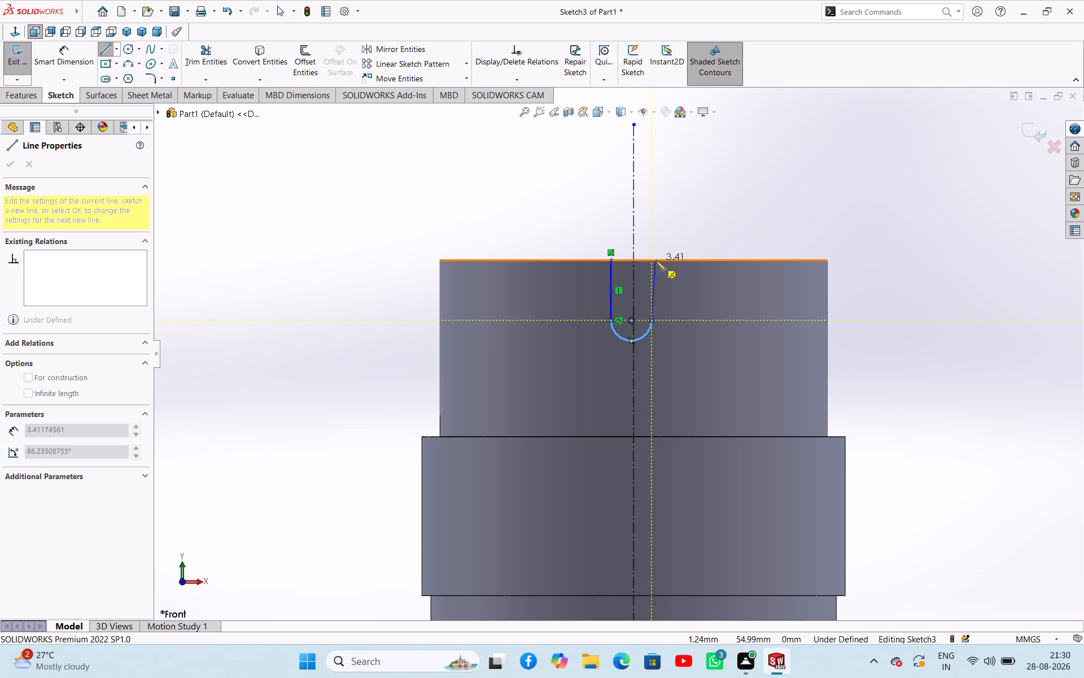
left_click(653, 259)
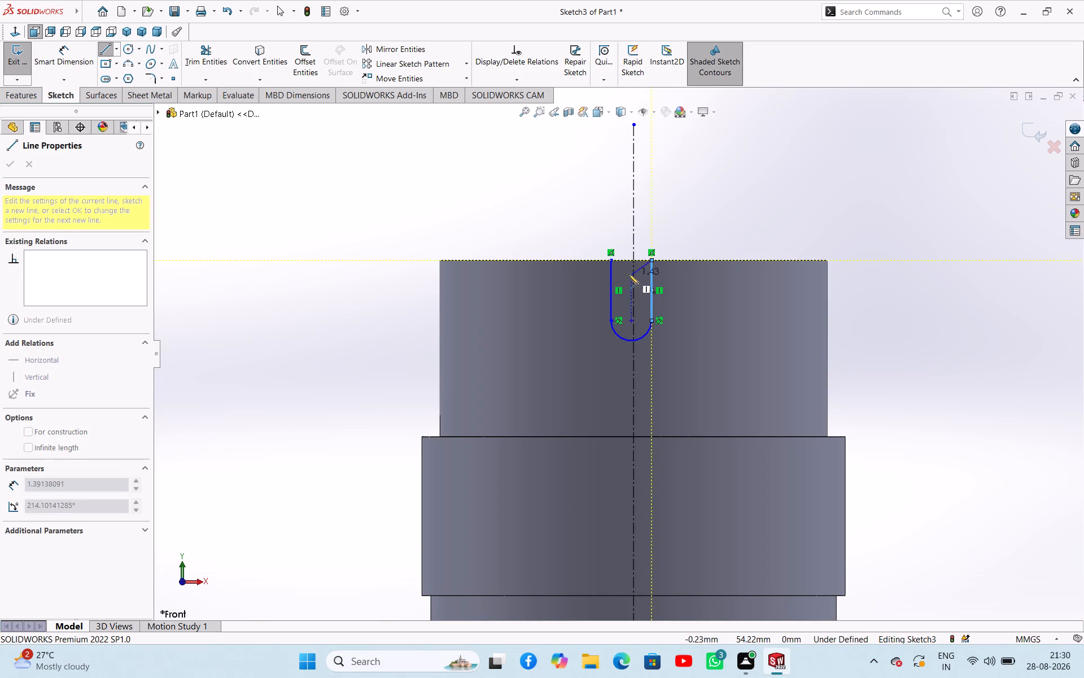
left_click(611, 260)
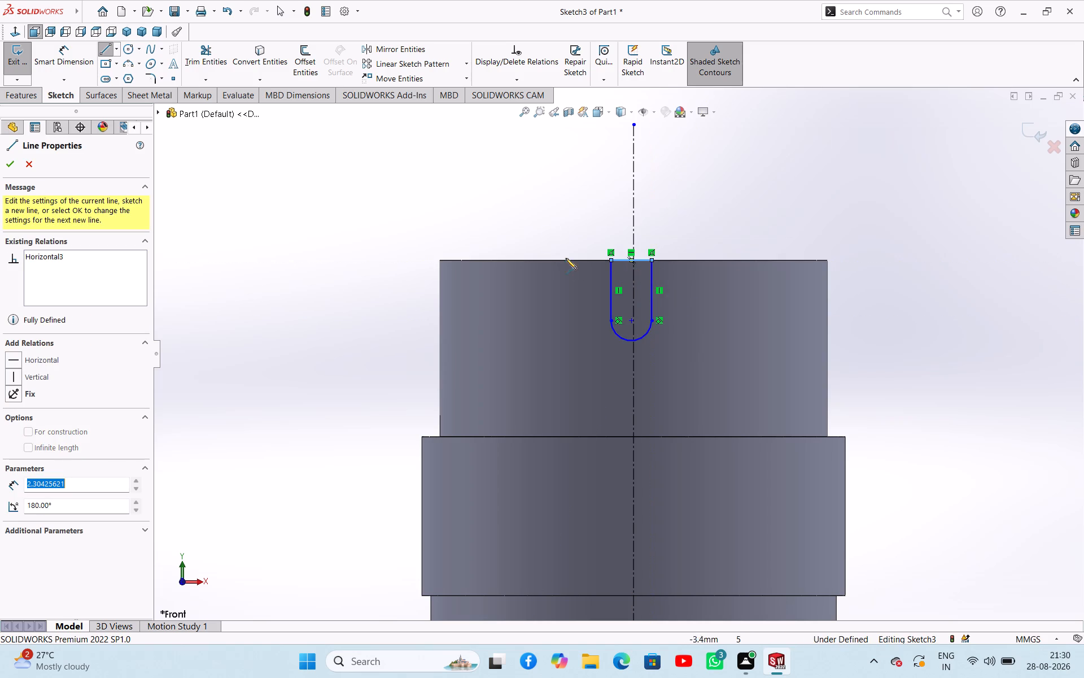
right_click(544, 223)
left_click(560, 233)
Dimension the radius of the slot profile's bottom arc to 1.5 mm.
right_click_drag(329, 360, 342, 297)
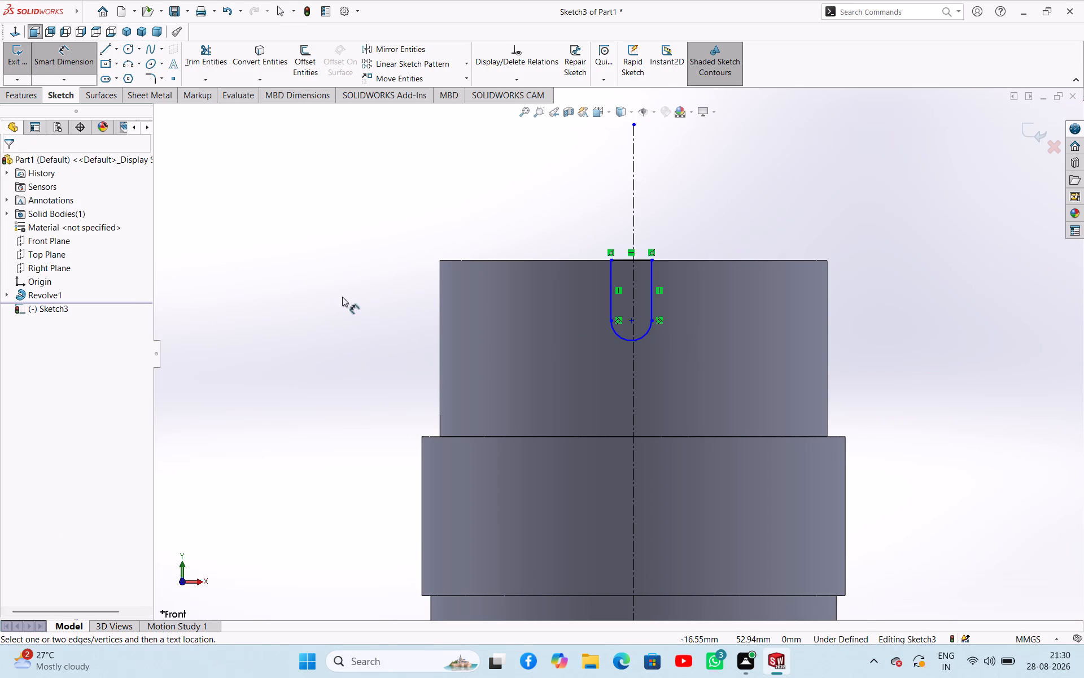
left_click(622, 339)
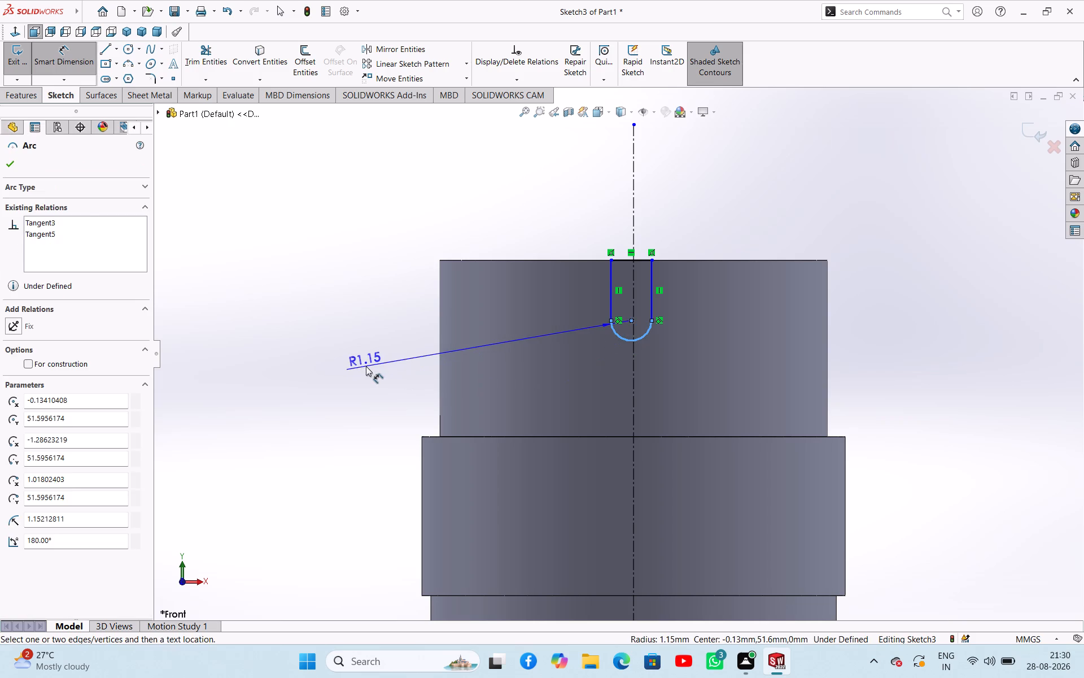
left_click(366, 366)
key("1")
type(".5")
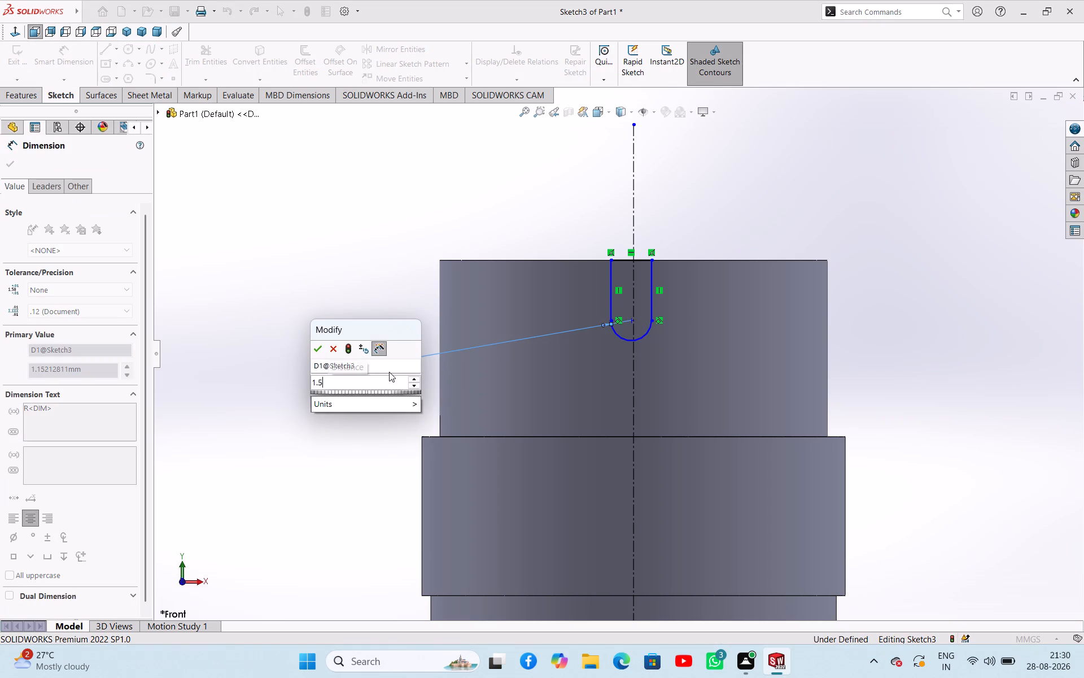
key("Return")
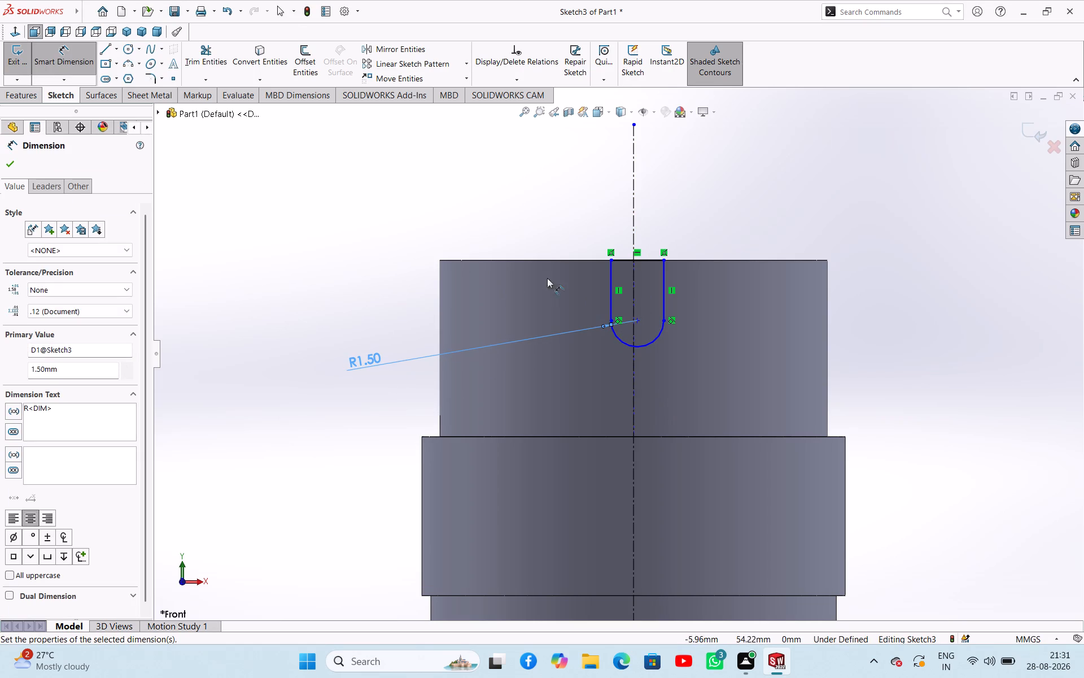
Dimension the distance between the centerline and the slot's left vertical side to 1.5 mm.
left_click(631, 286)
left_click(611, 277)
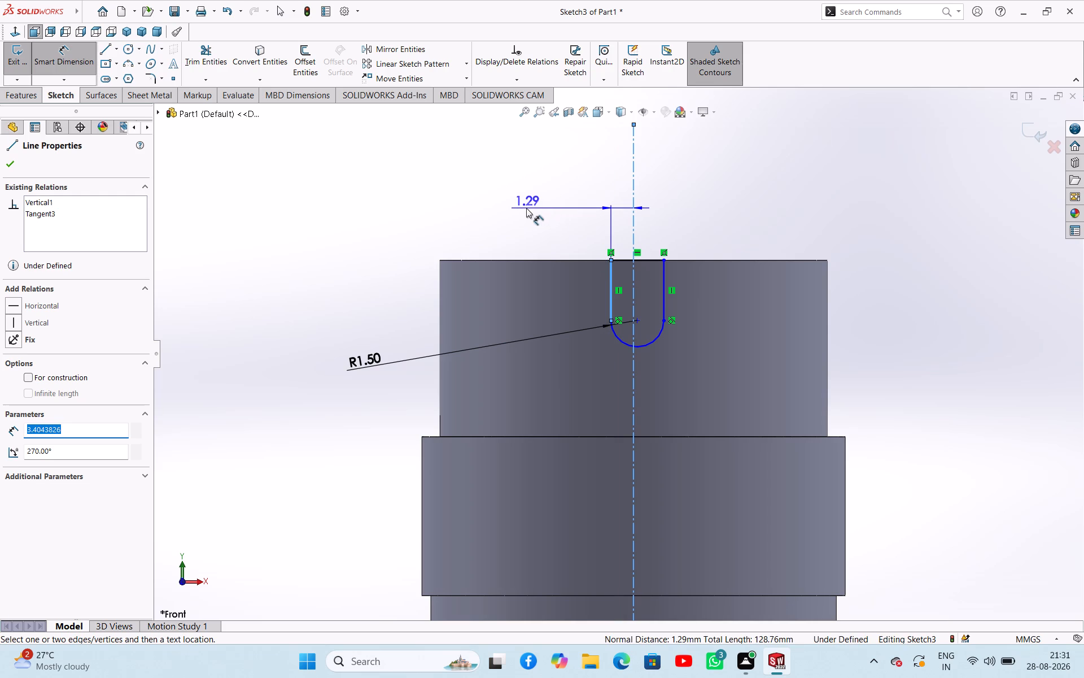
left_click(526, 208)
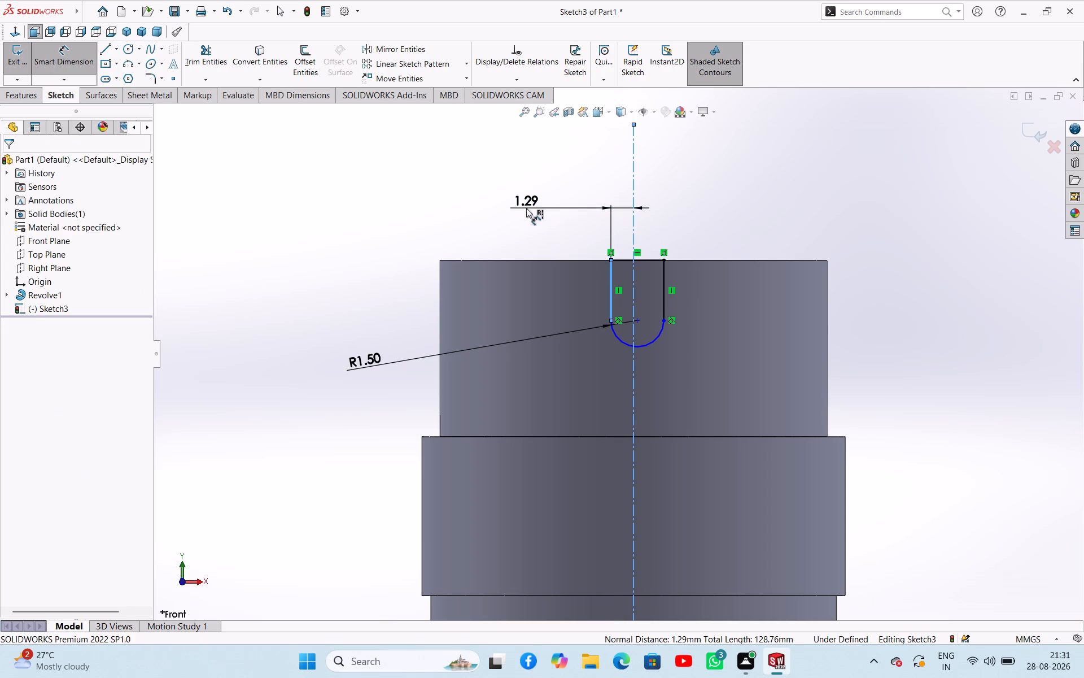
type("1.5")
key("Return")
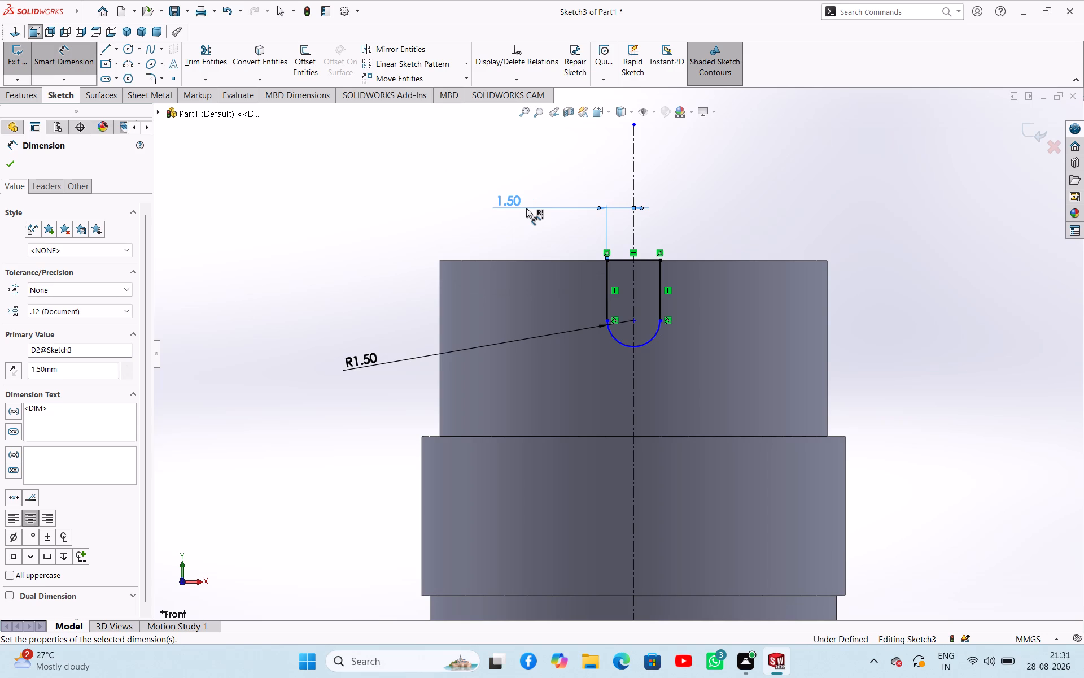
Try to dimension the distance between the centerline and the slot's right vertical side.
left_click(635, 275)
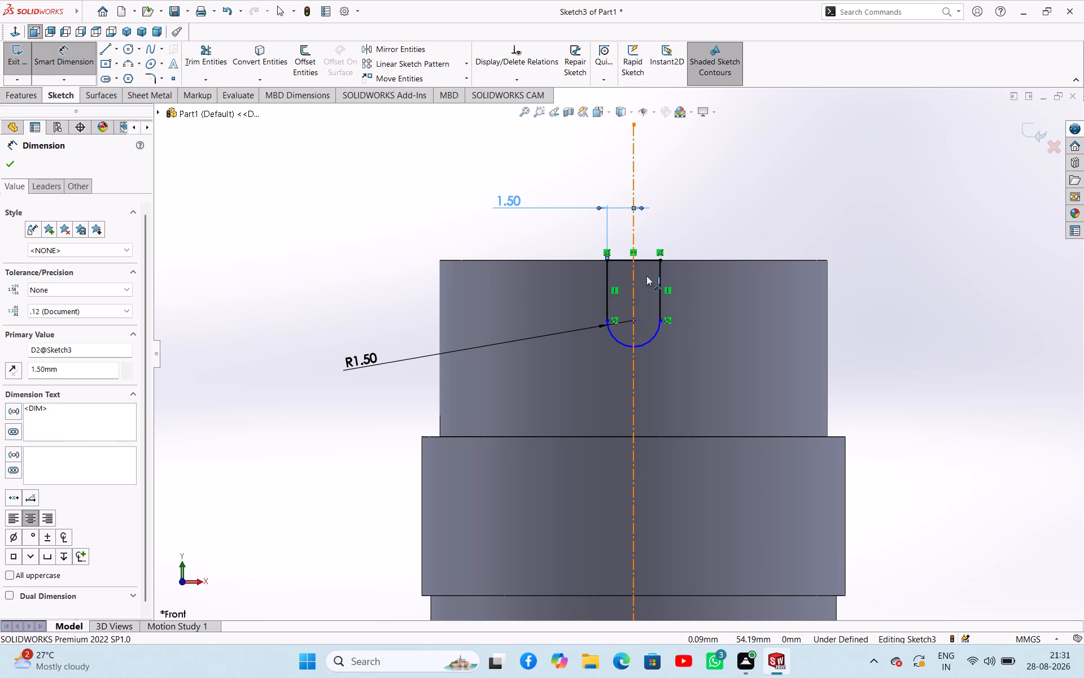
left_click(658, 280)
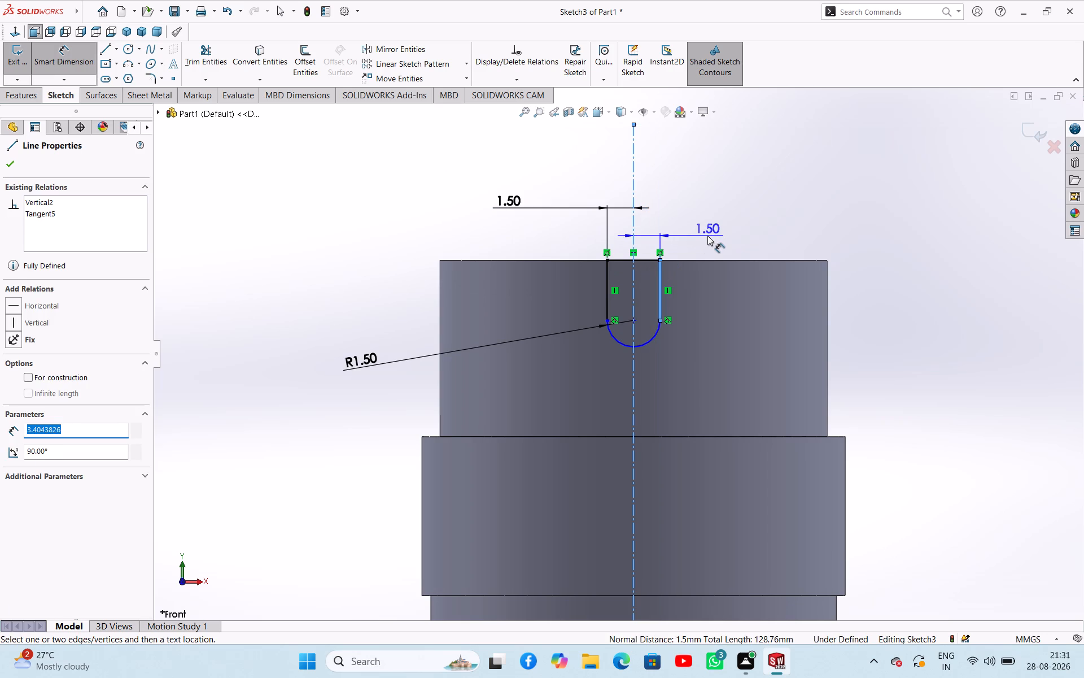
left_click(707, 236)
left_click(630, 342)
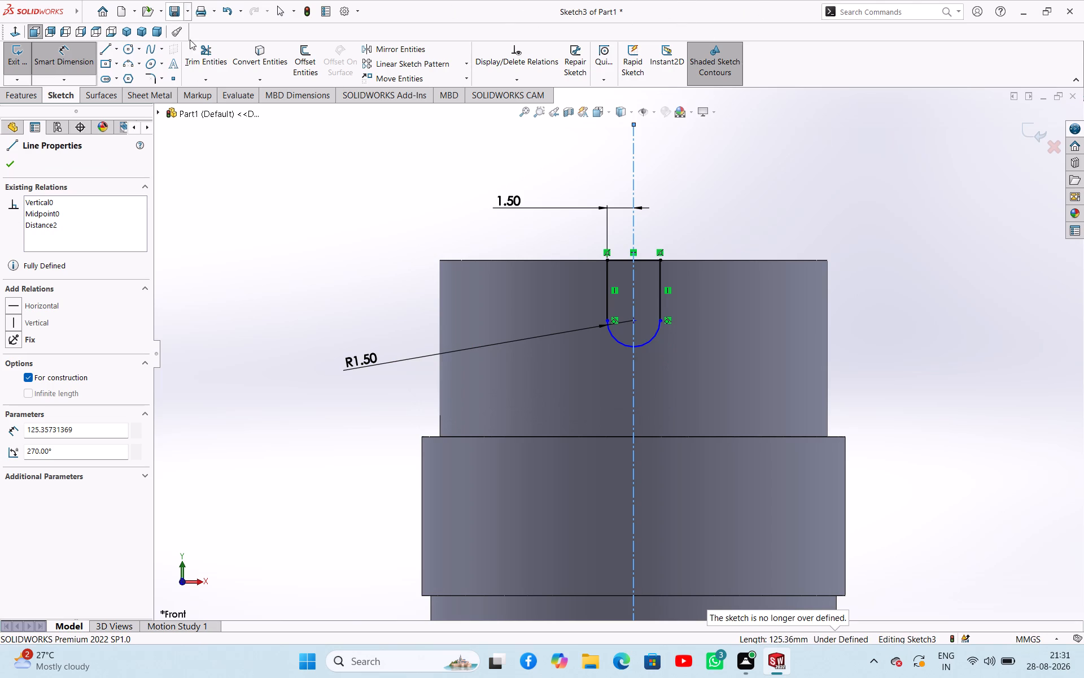
Dimension the slot's arc centre 4 mm below the profile's top line and exit the sketch.
left_click(634, 320)
left_click(648, 261)
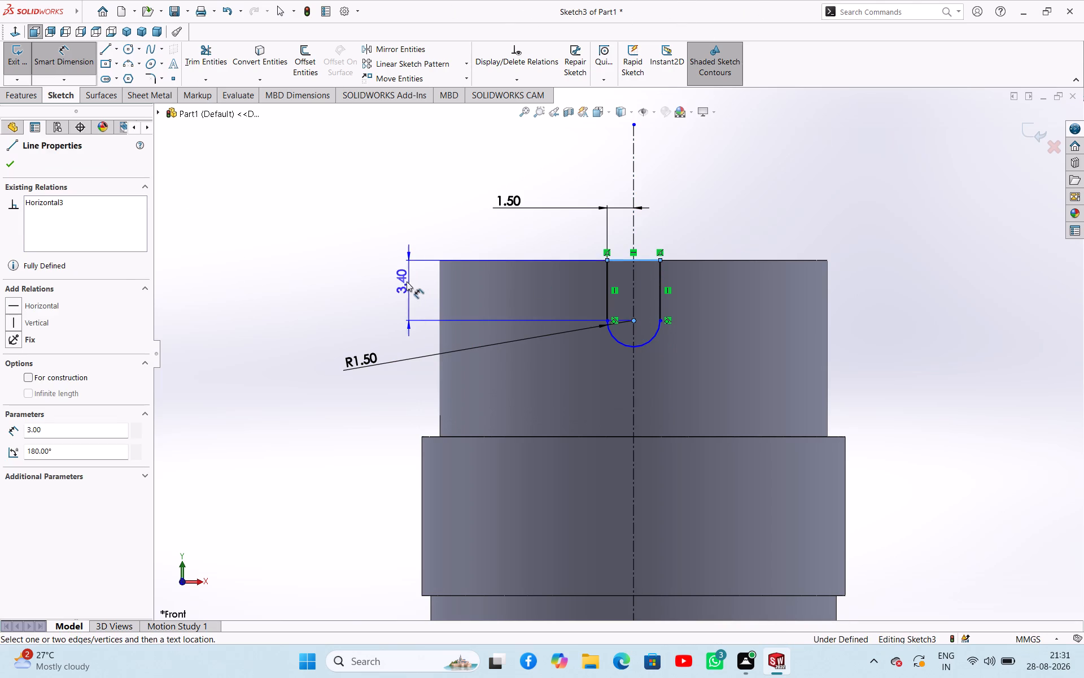
left_click(404, 281)
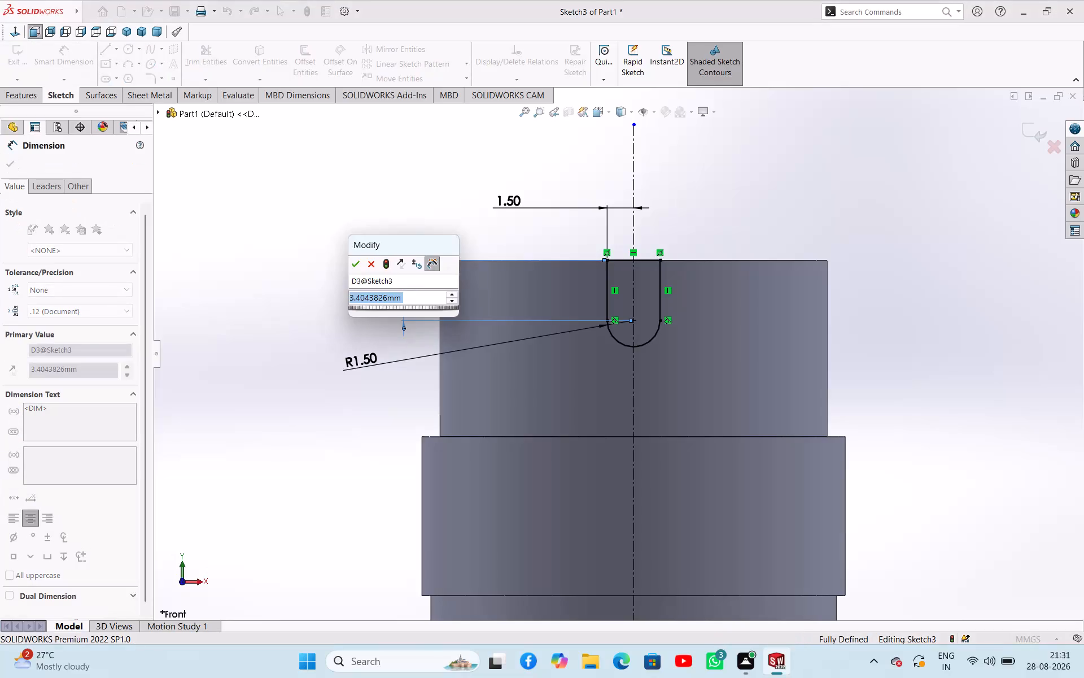
key("4")
key("Return")
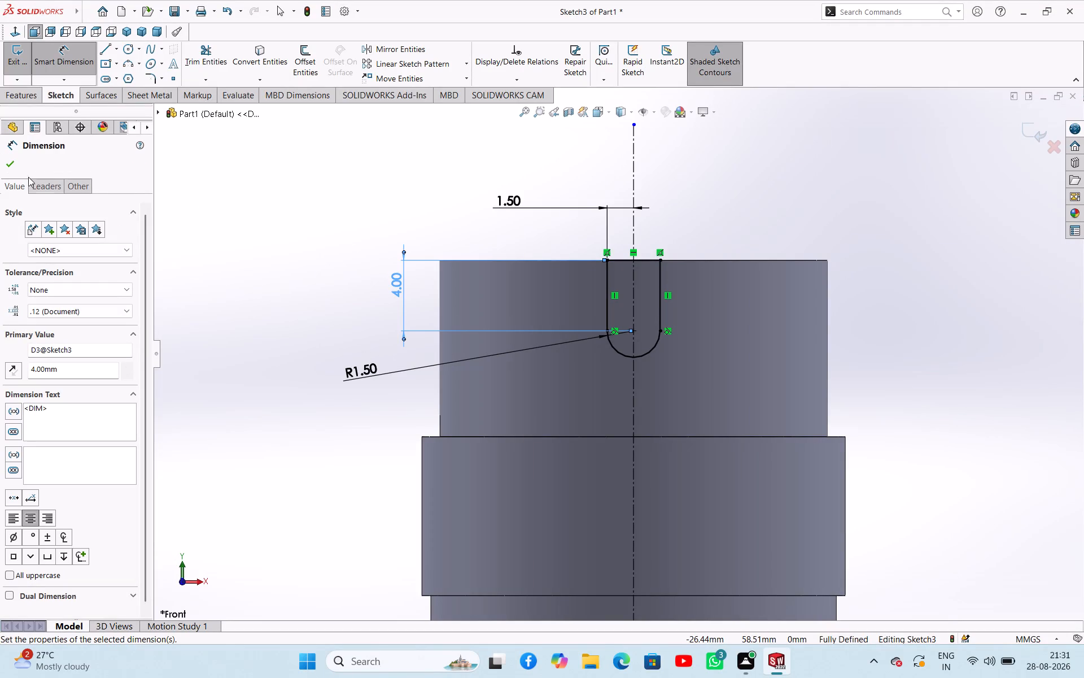
left_click(6, 166)
middle_click_drag(347, 220, 315, 346)
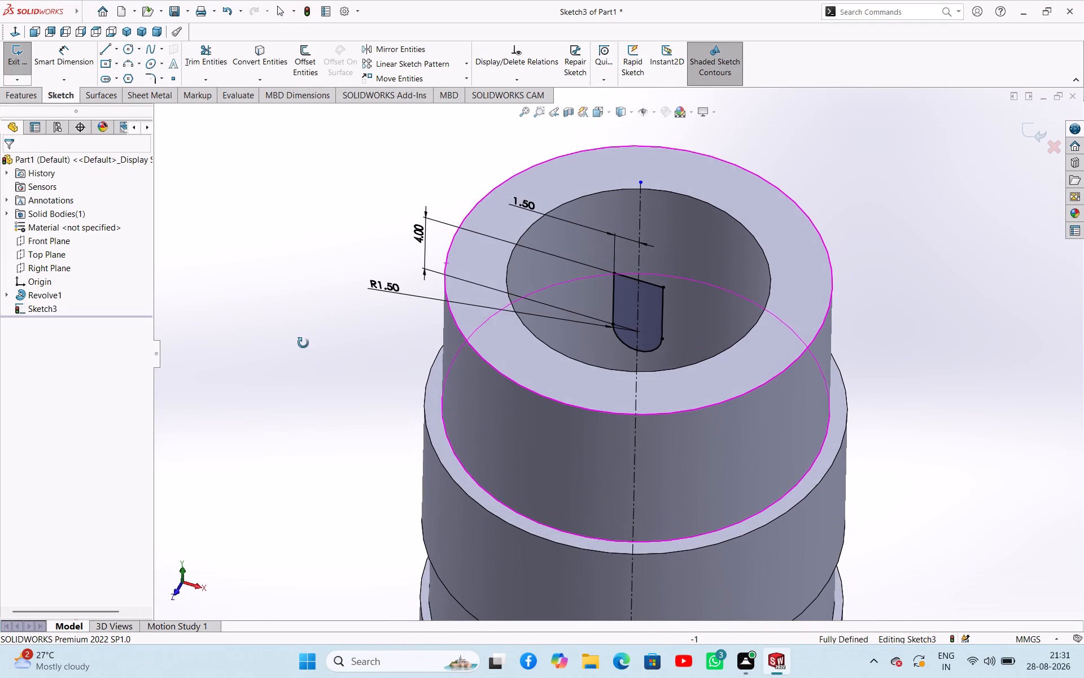
left_click(24, 57)
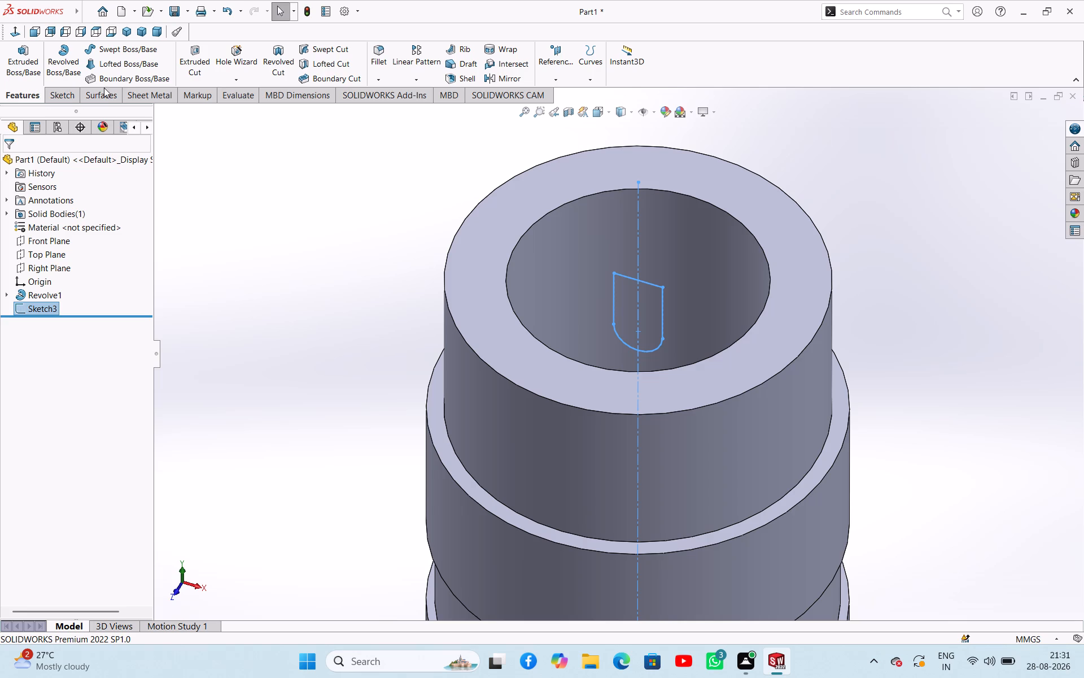
Cut the slot profile through the top collar wall with an Extruded Cut, Mid Plane, 40 mm deep.
left_click(204, 66)
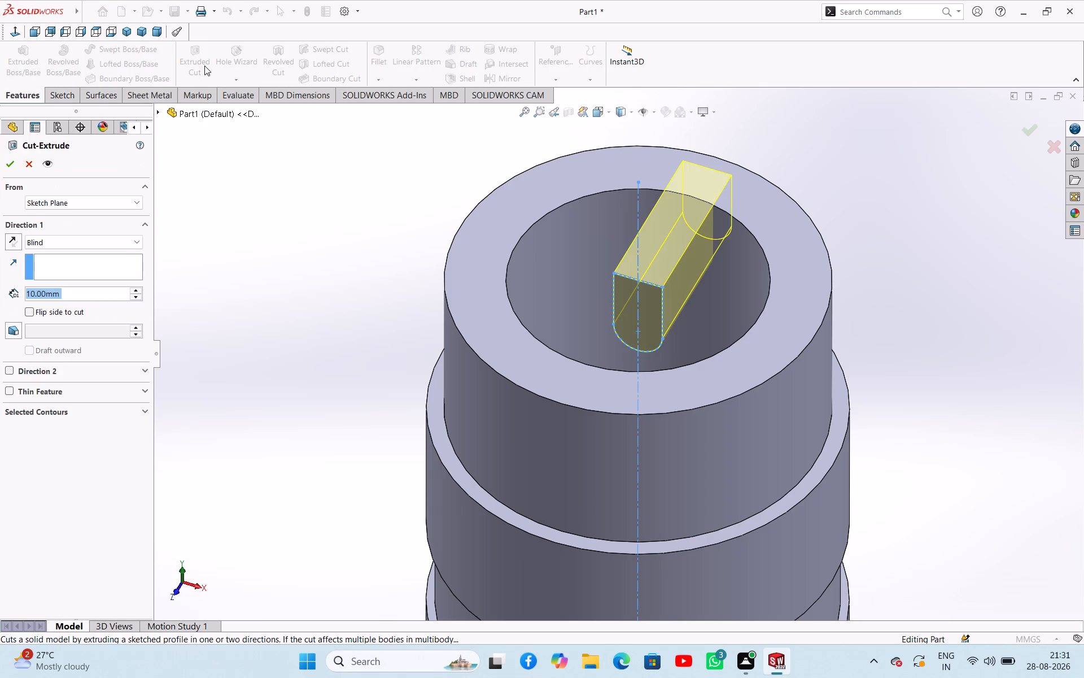
left_click(76, 245)
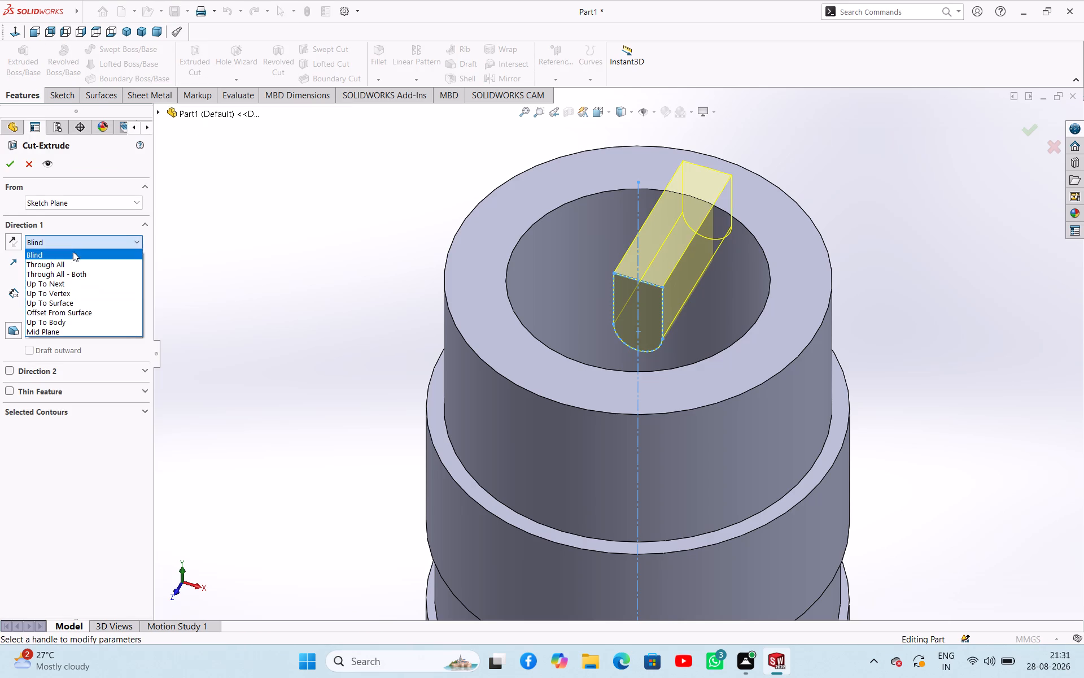
left_click(53, 332)
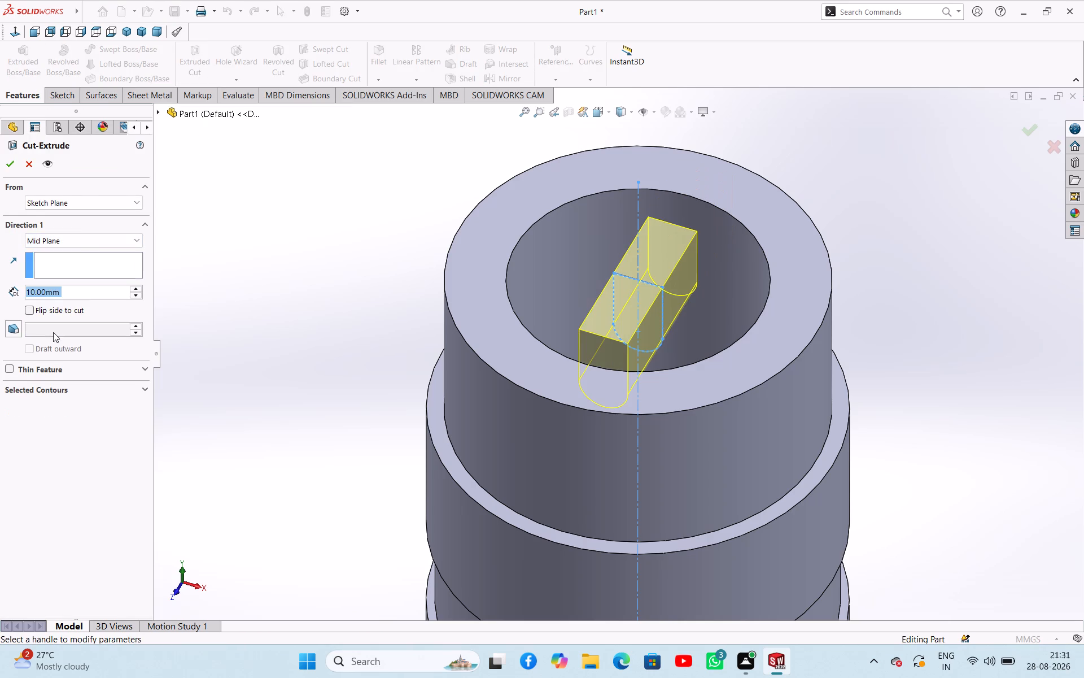
triple_click(139, 288)
left_click(11, 166)
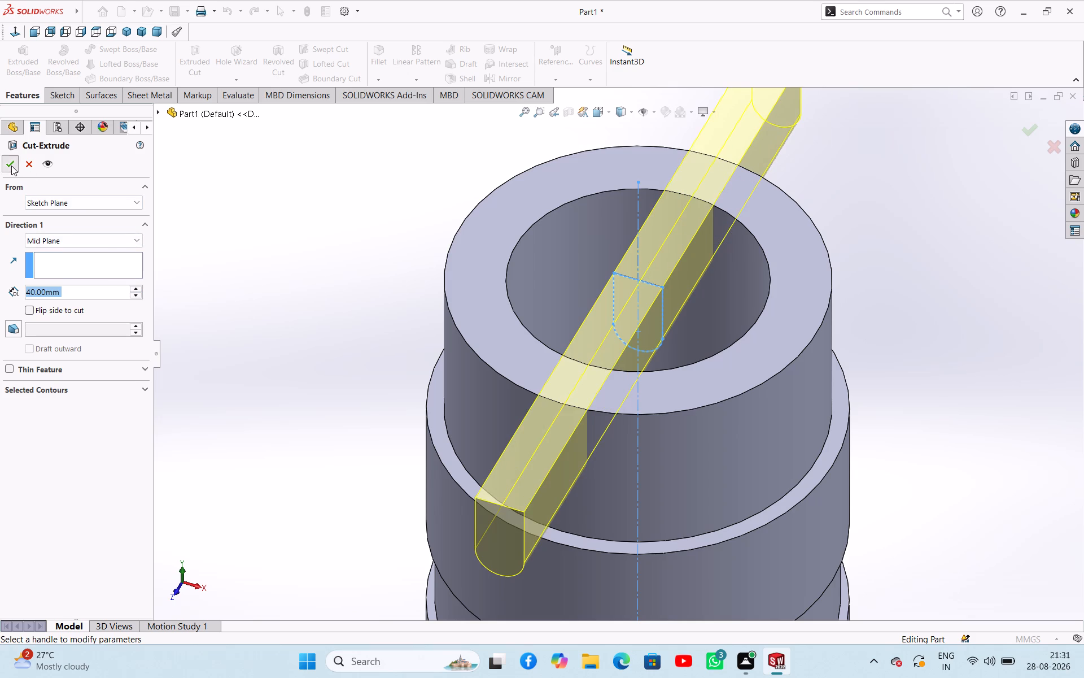
left_click(269, 301)
scroll(287, 299, "up", 2)
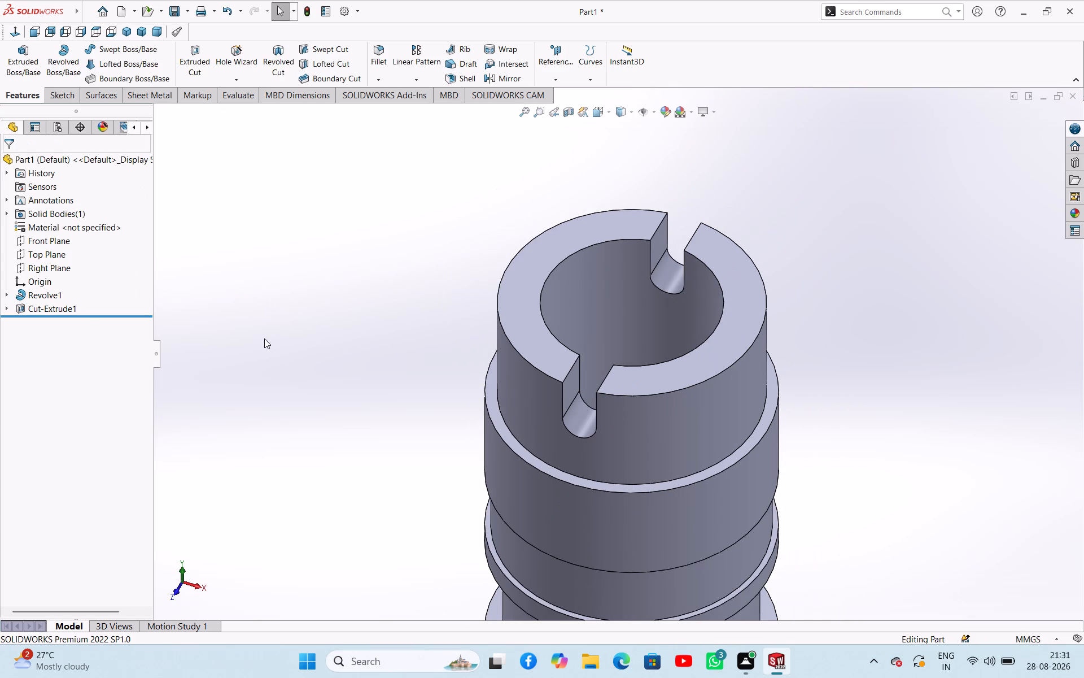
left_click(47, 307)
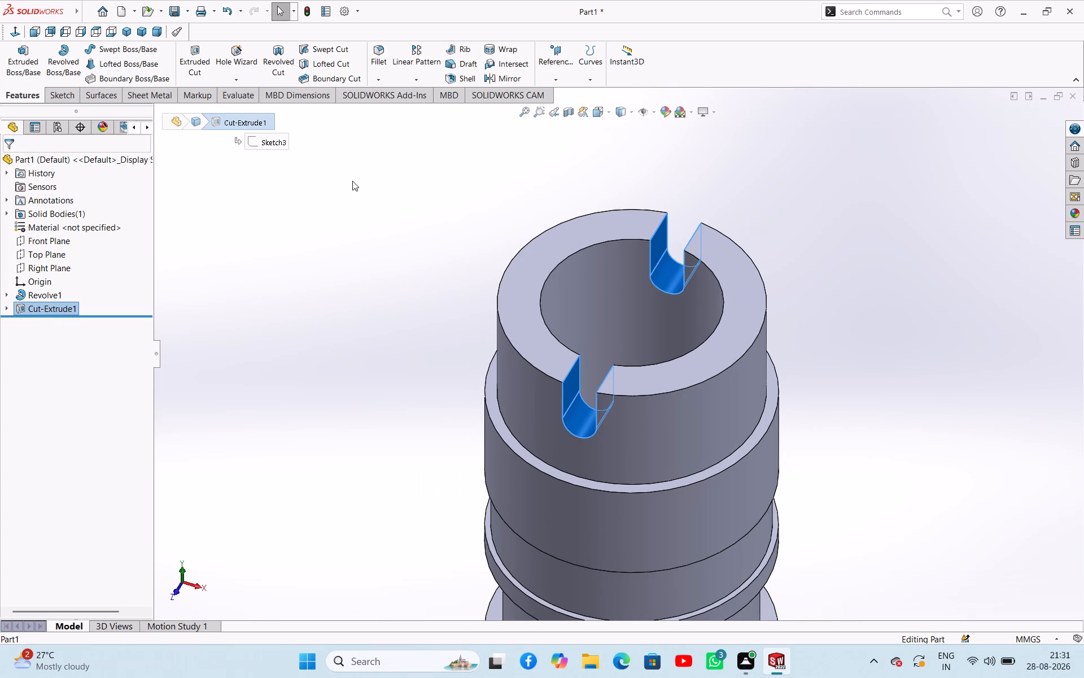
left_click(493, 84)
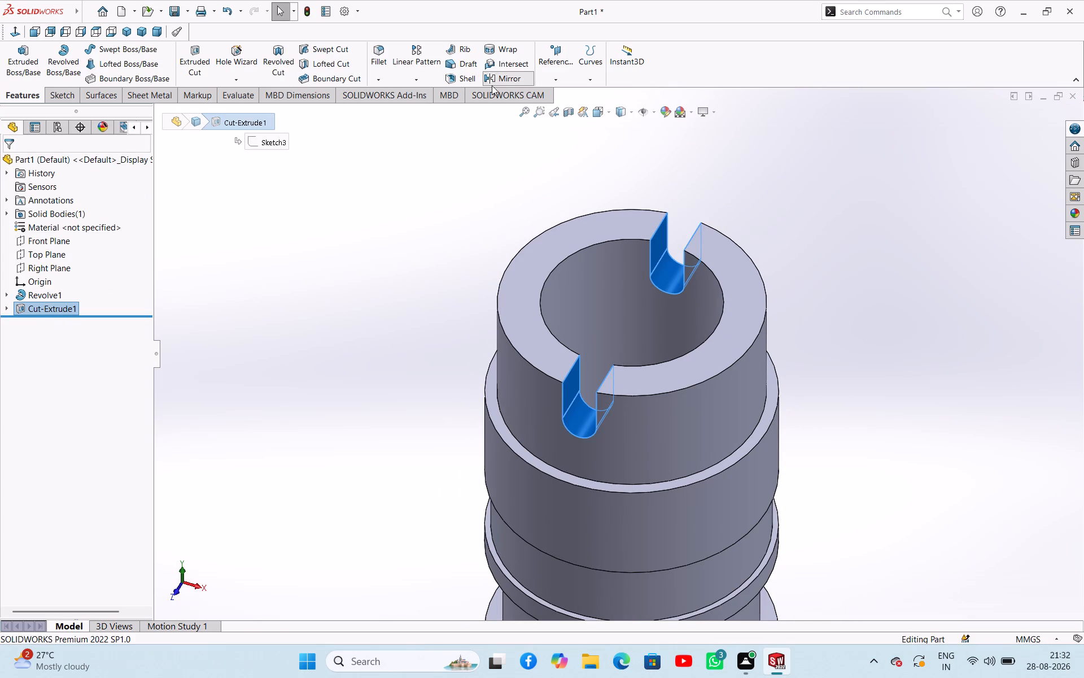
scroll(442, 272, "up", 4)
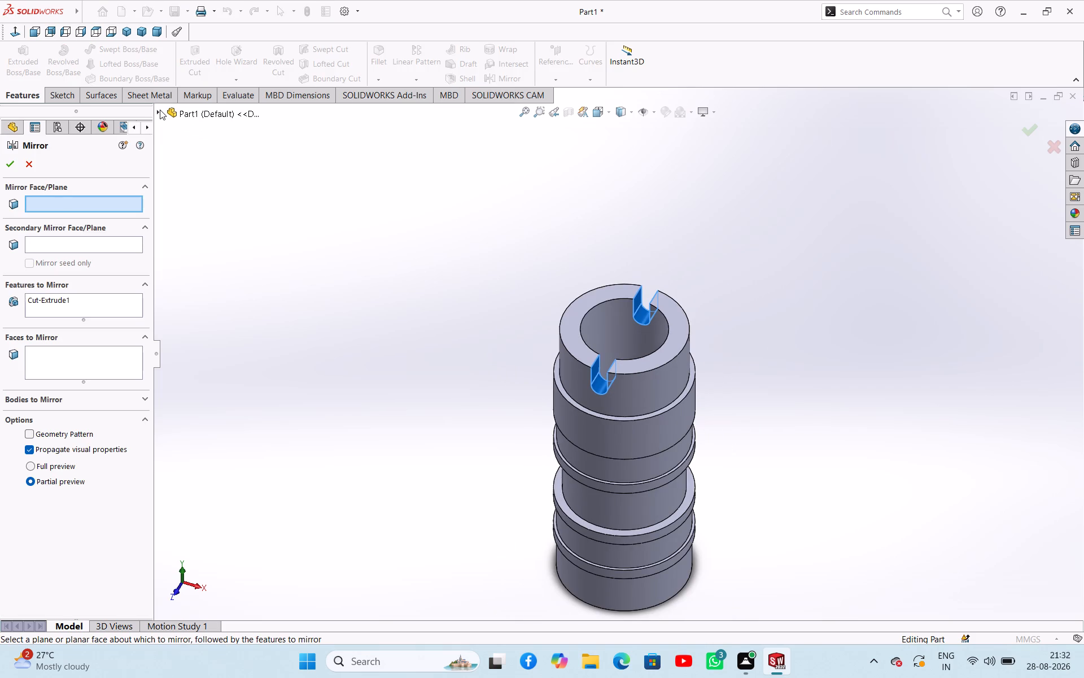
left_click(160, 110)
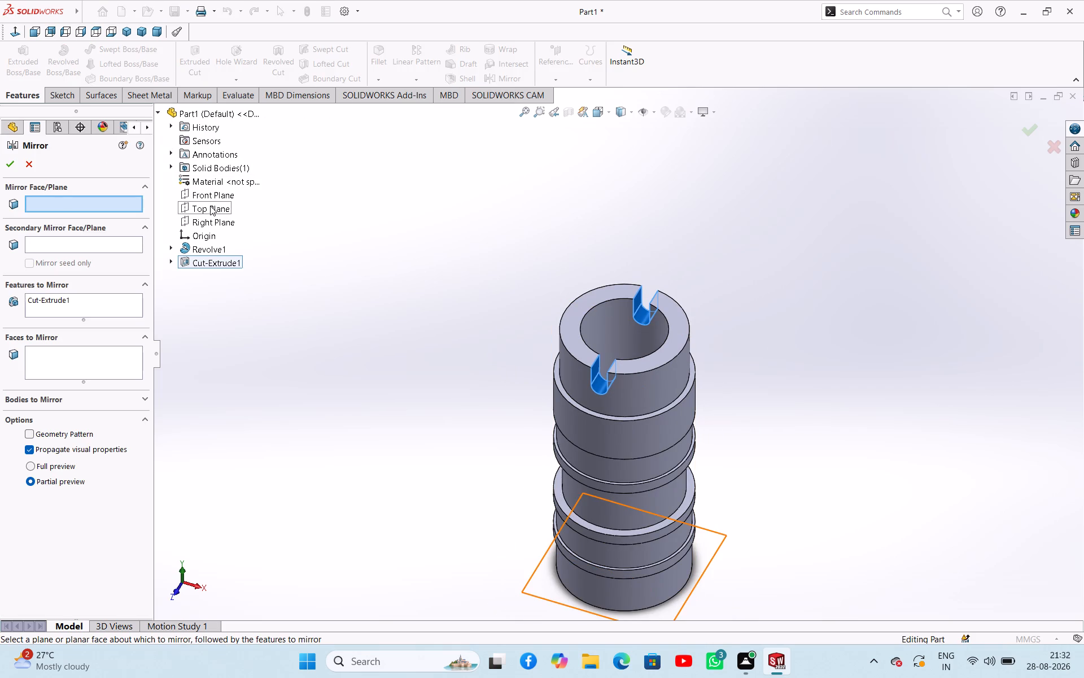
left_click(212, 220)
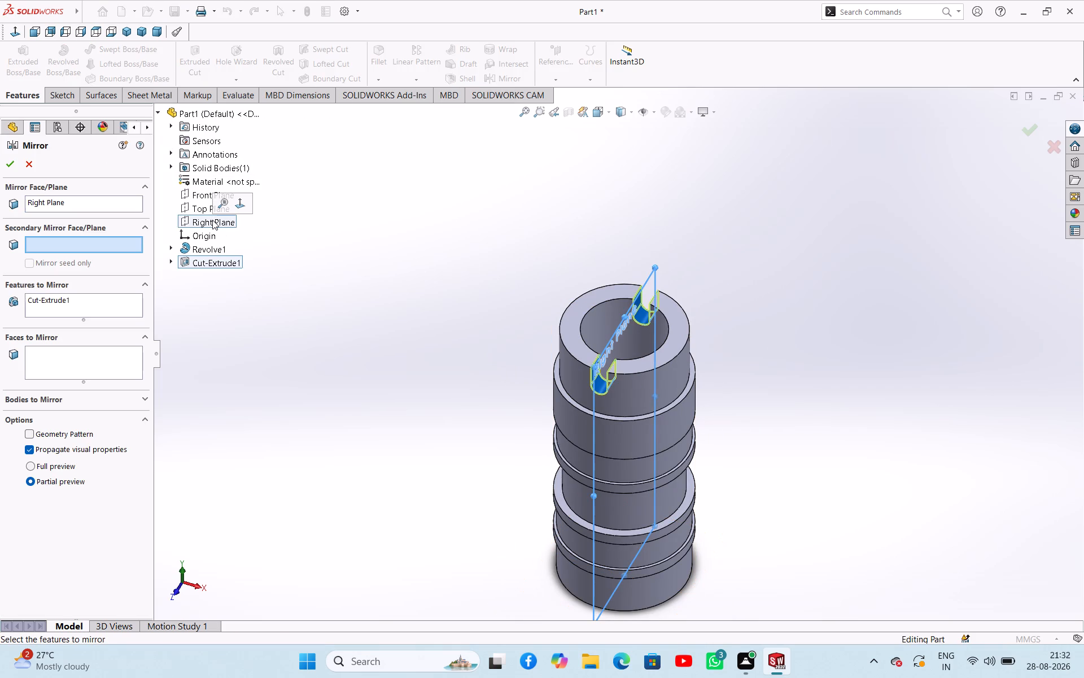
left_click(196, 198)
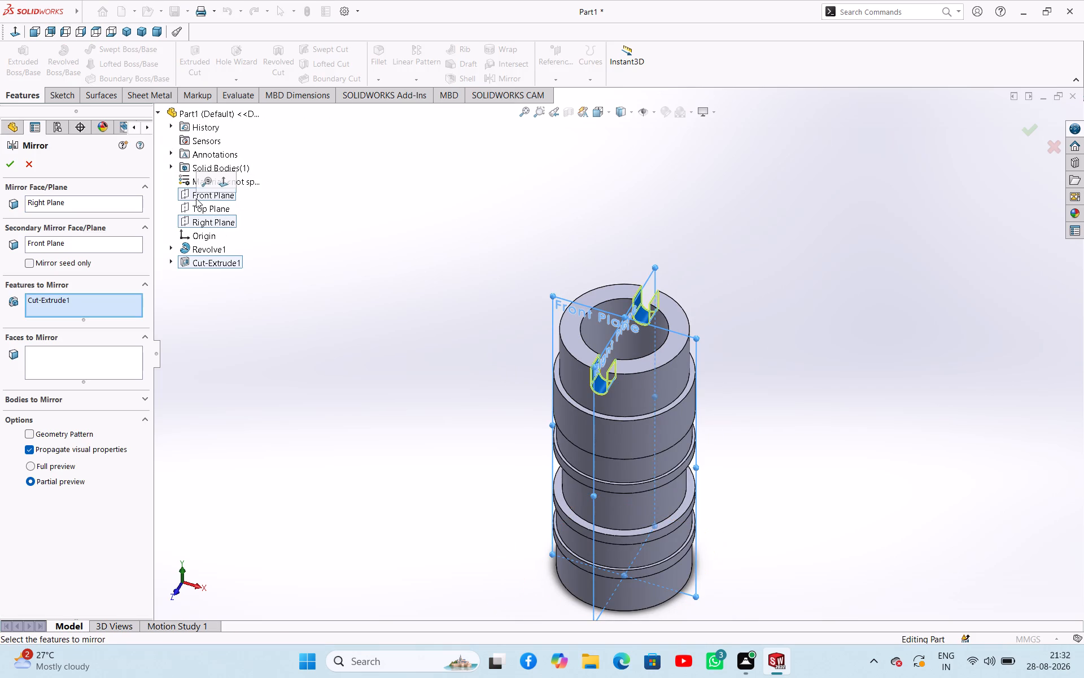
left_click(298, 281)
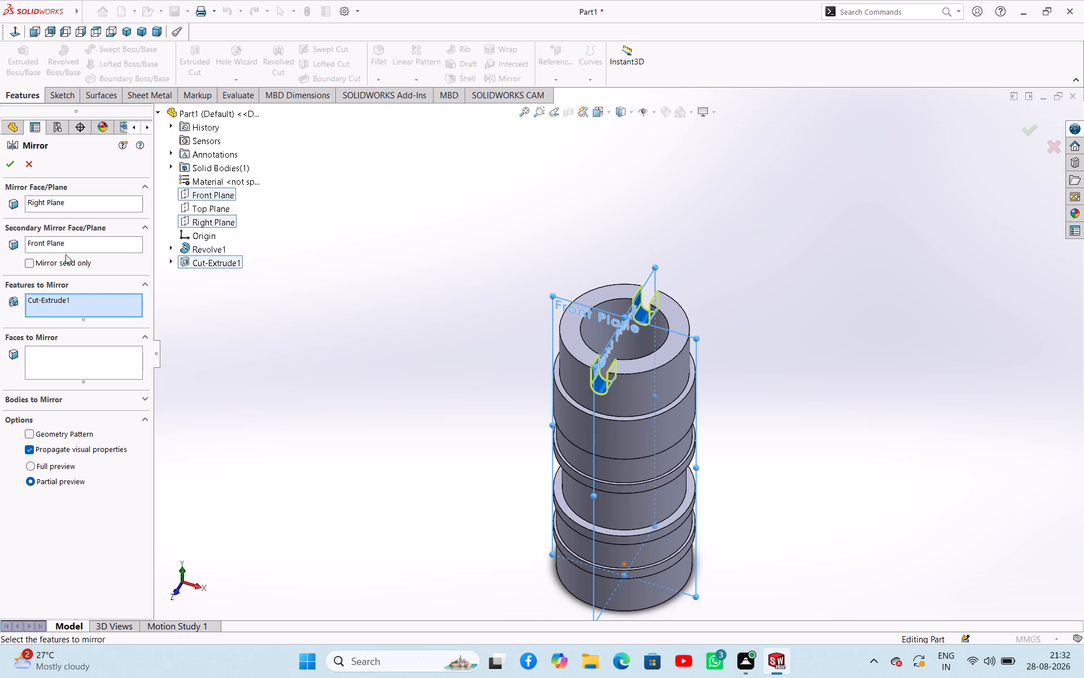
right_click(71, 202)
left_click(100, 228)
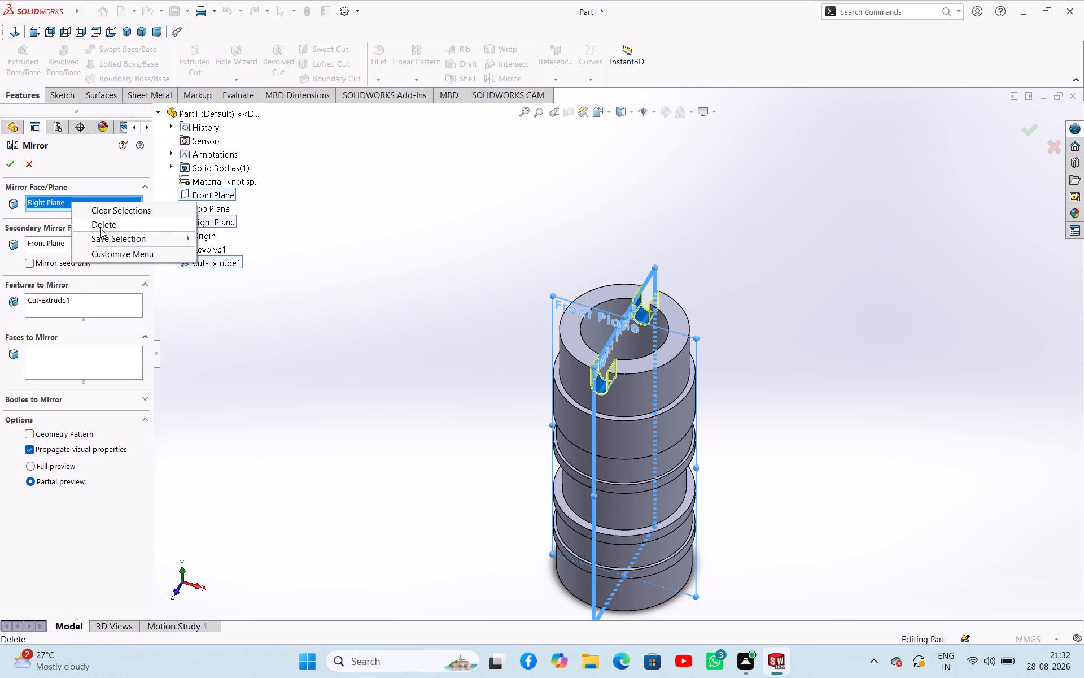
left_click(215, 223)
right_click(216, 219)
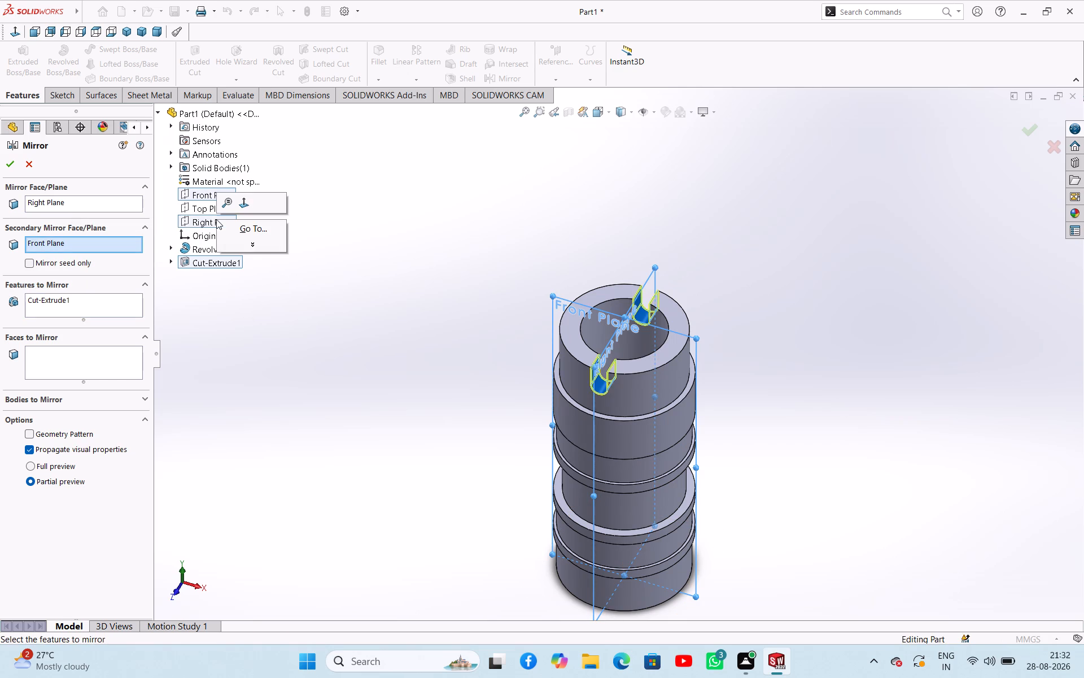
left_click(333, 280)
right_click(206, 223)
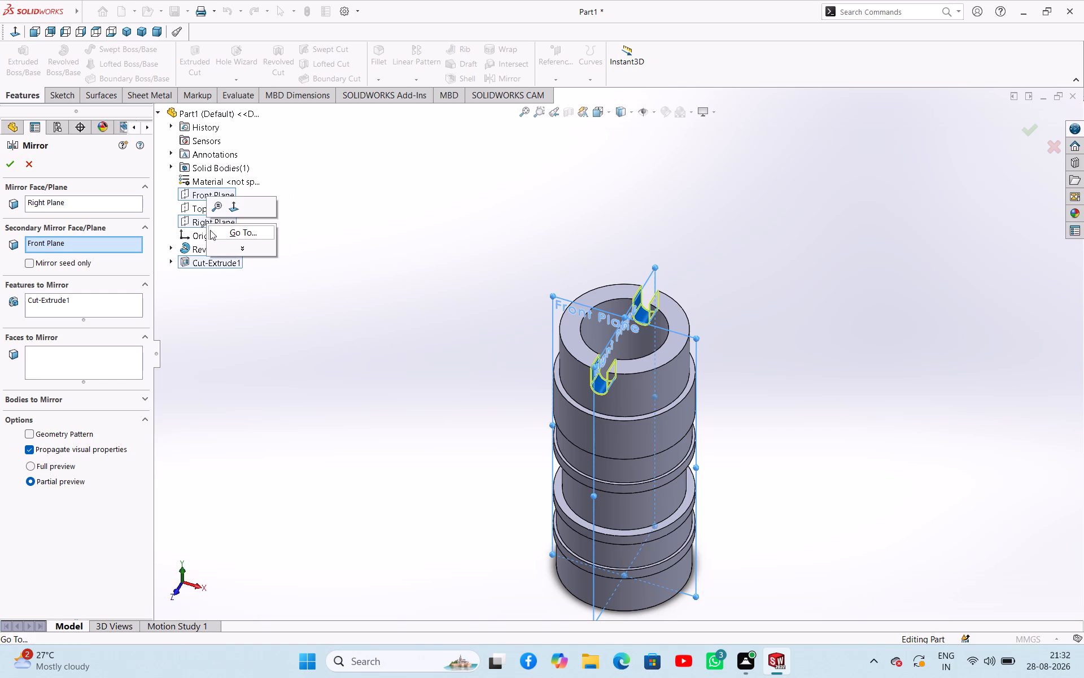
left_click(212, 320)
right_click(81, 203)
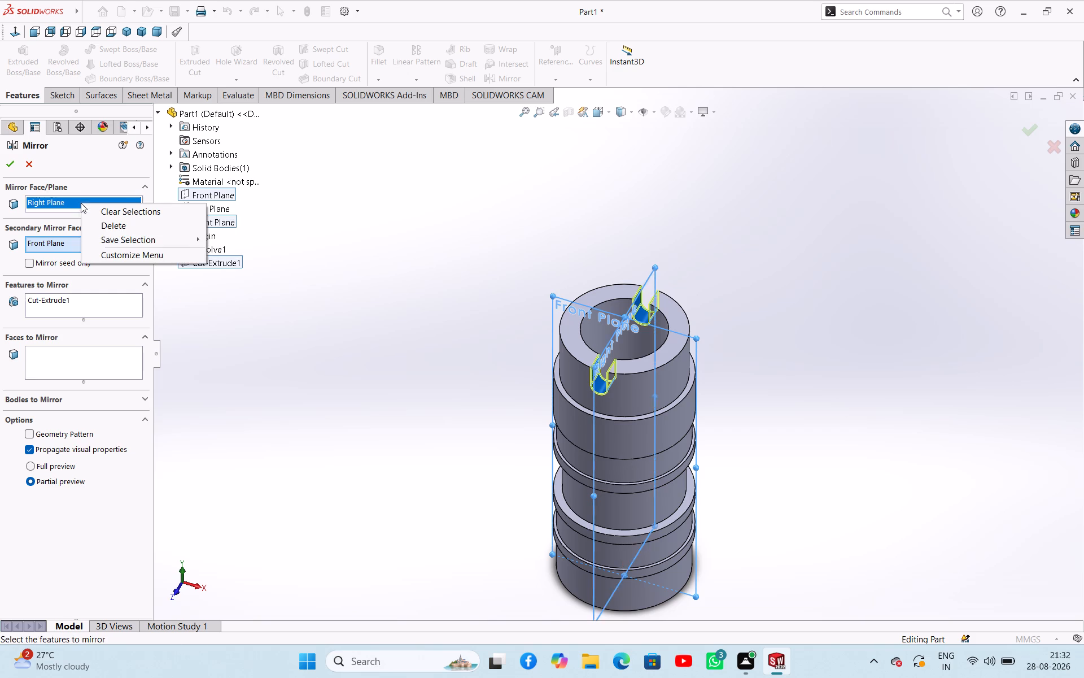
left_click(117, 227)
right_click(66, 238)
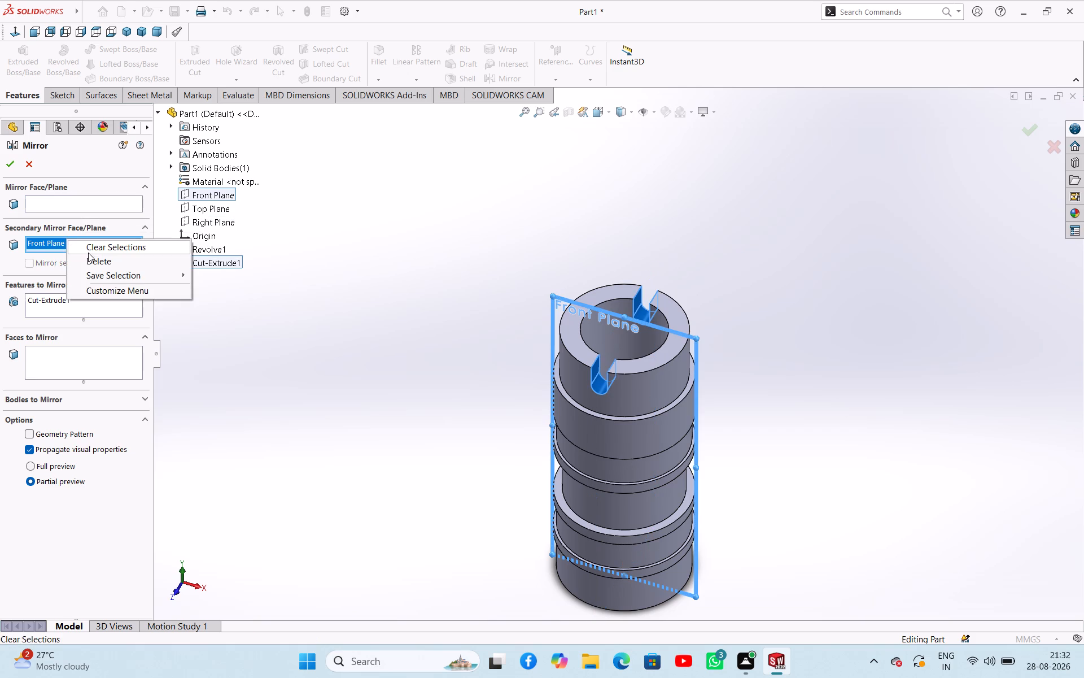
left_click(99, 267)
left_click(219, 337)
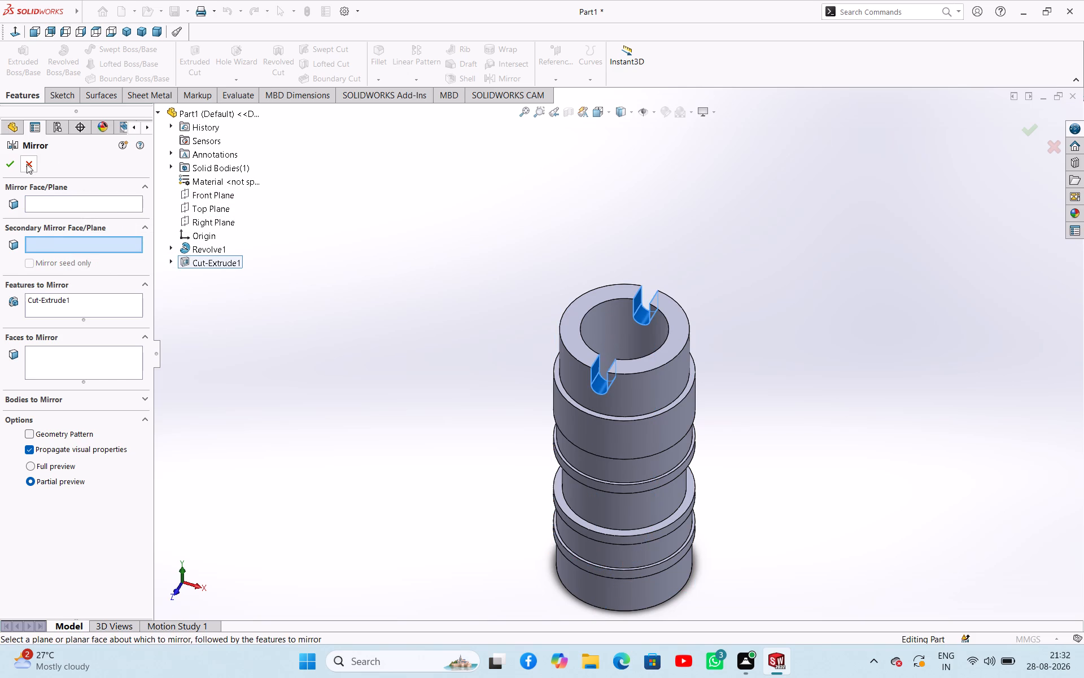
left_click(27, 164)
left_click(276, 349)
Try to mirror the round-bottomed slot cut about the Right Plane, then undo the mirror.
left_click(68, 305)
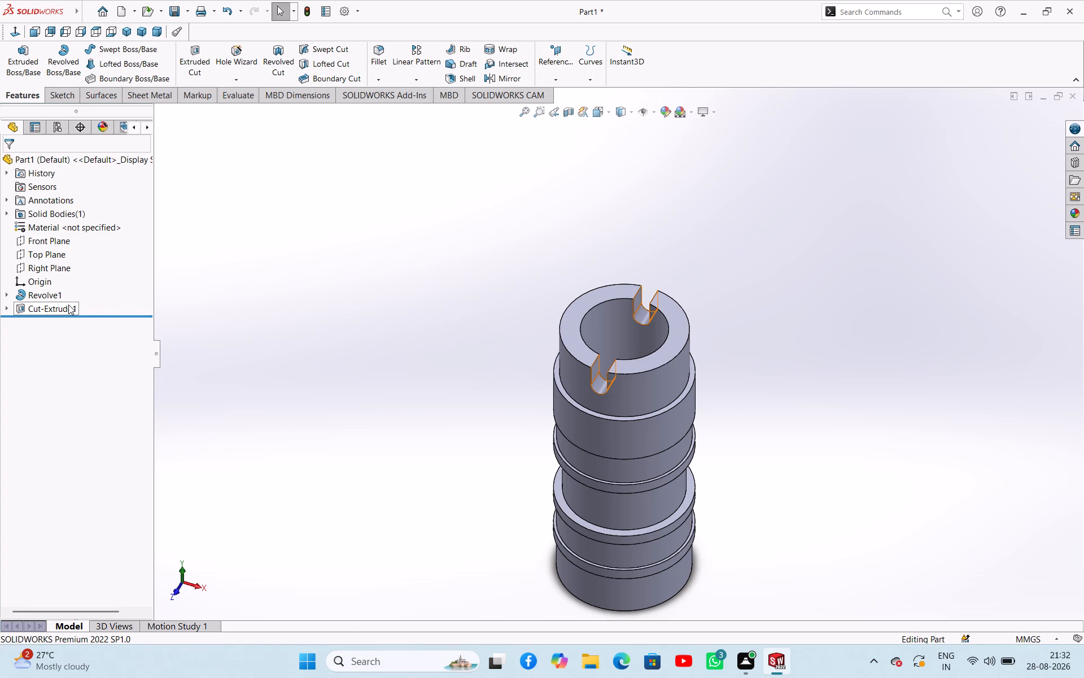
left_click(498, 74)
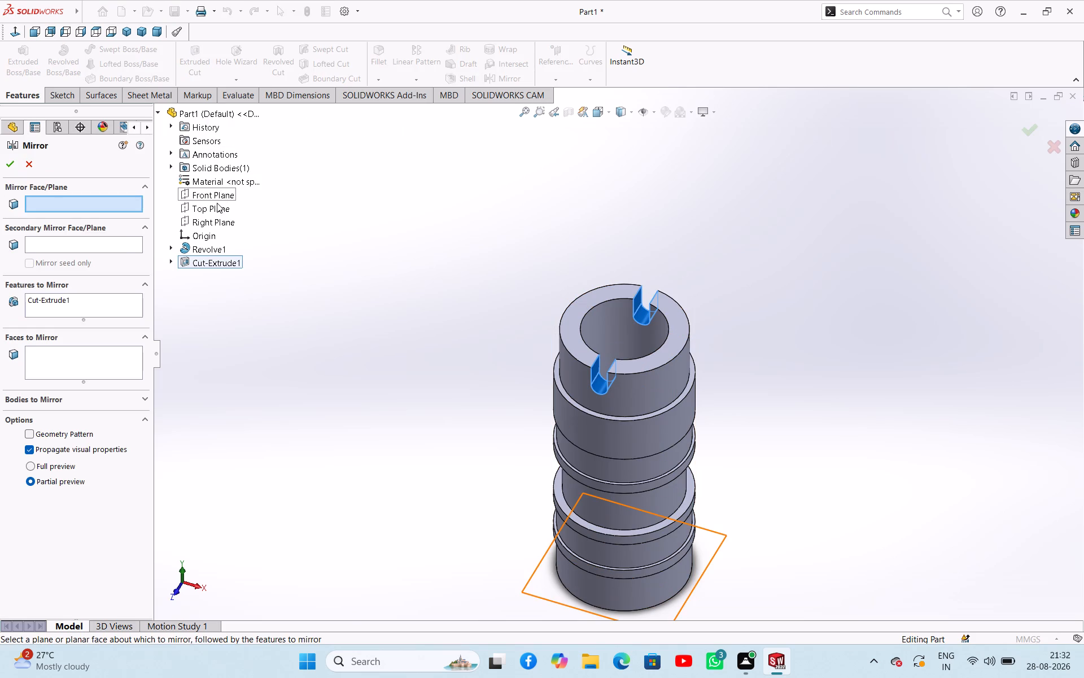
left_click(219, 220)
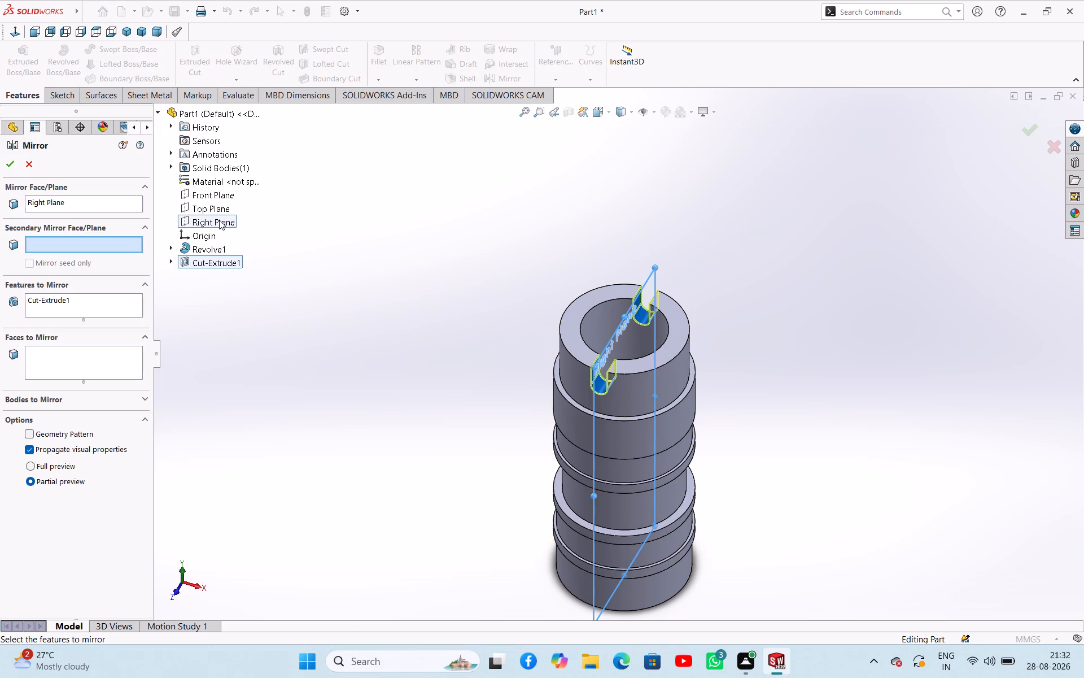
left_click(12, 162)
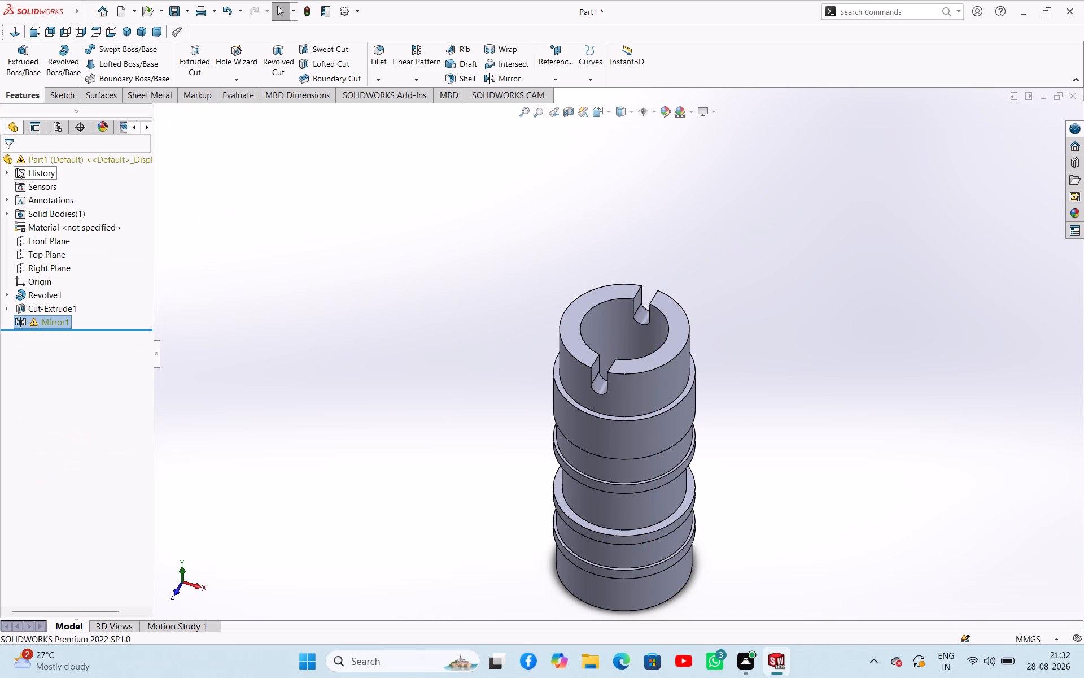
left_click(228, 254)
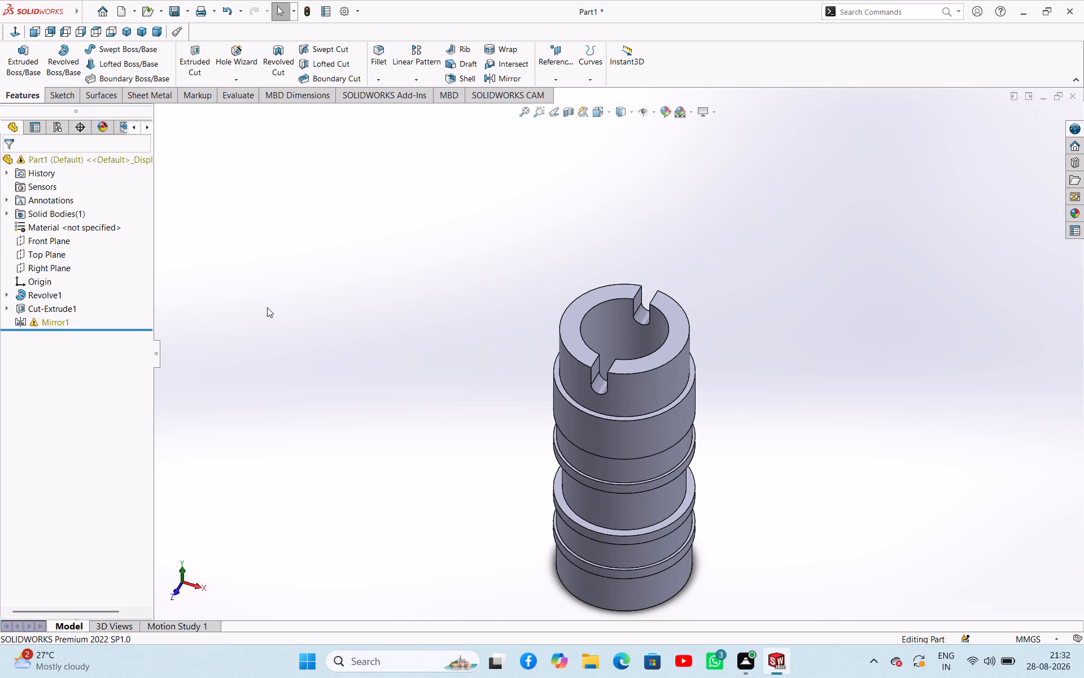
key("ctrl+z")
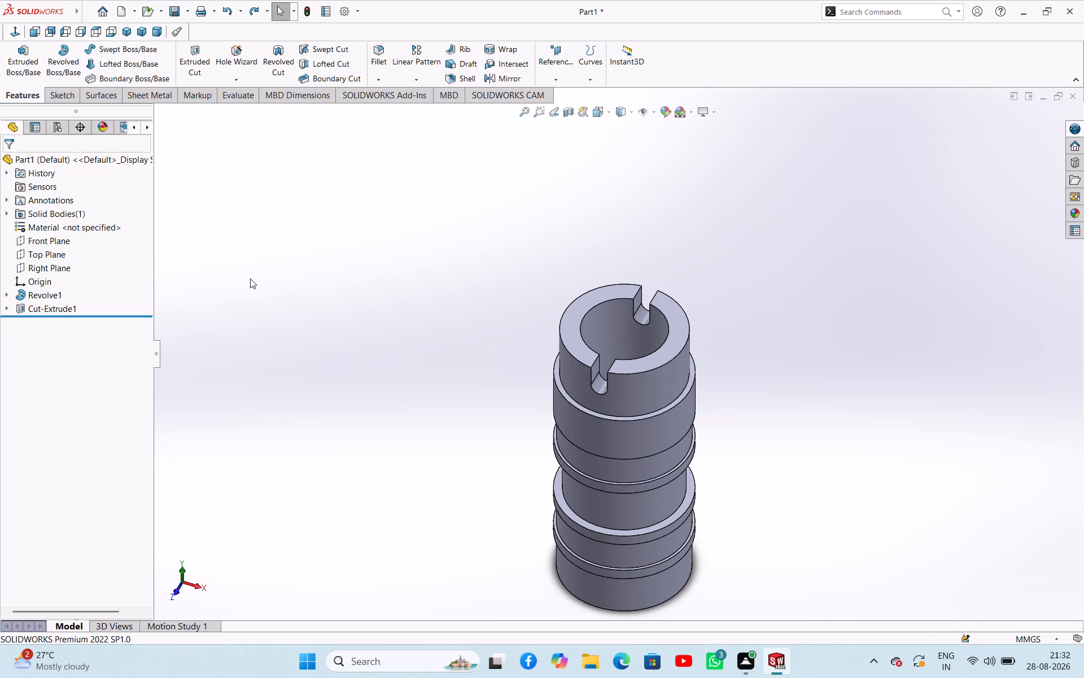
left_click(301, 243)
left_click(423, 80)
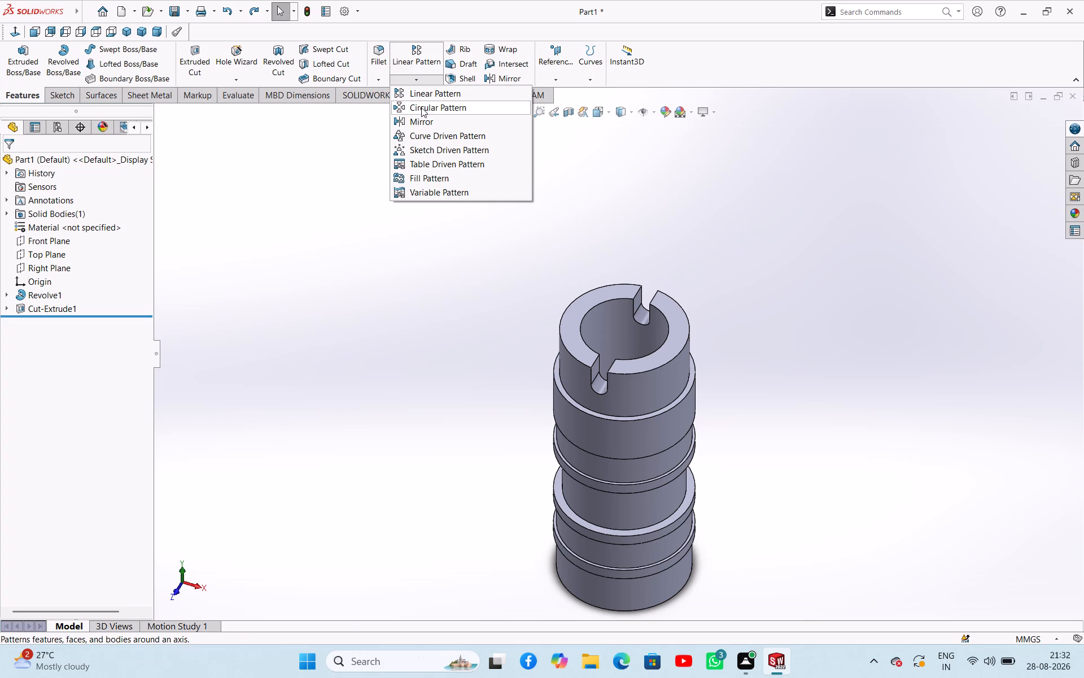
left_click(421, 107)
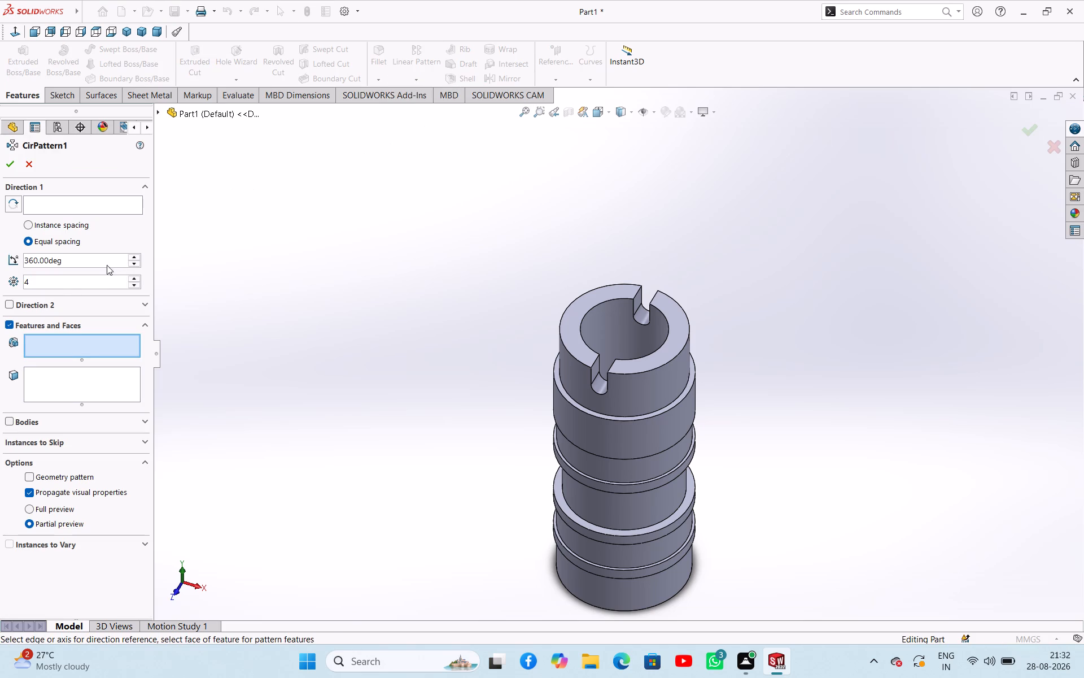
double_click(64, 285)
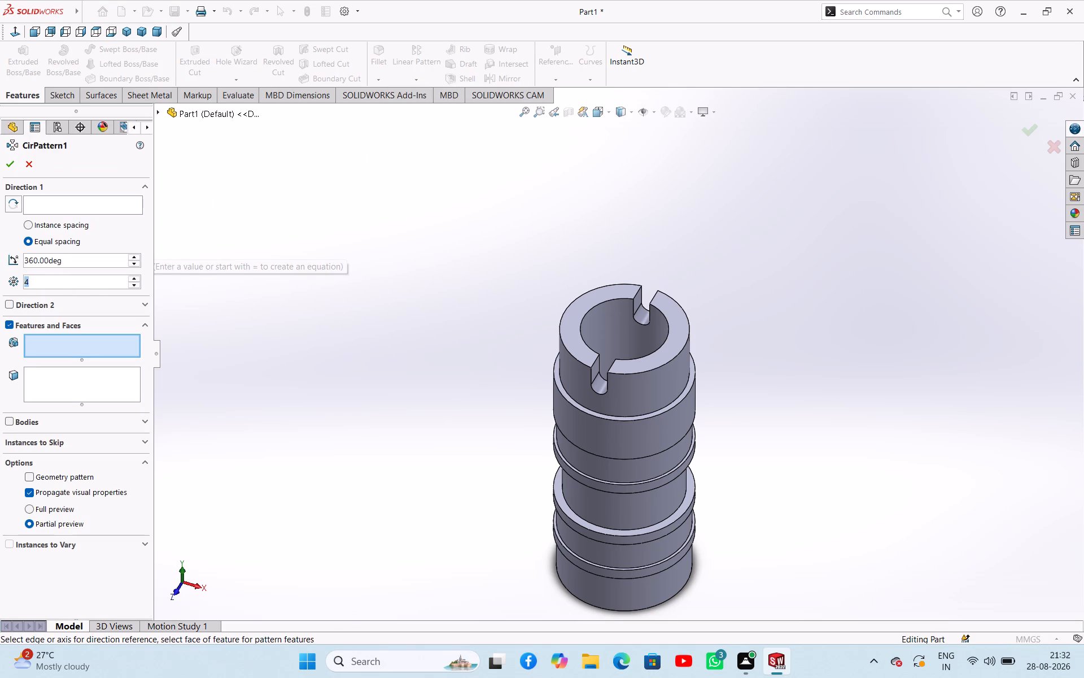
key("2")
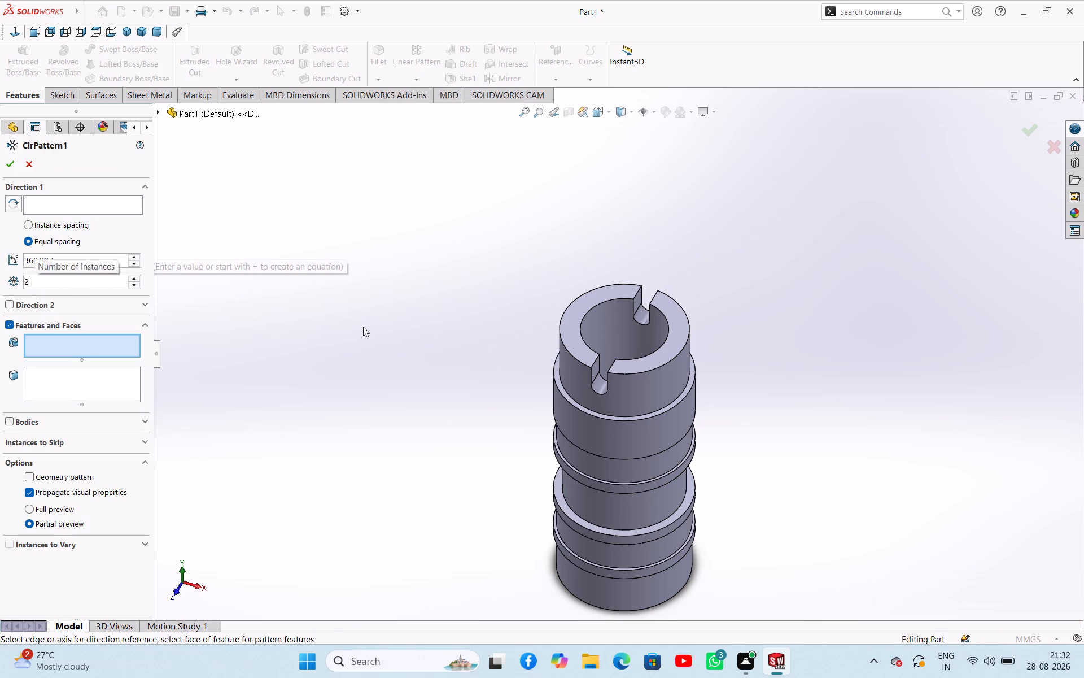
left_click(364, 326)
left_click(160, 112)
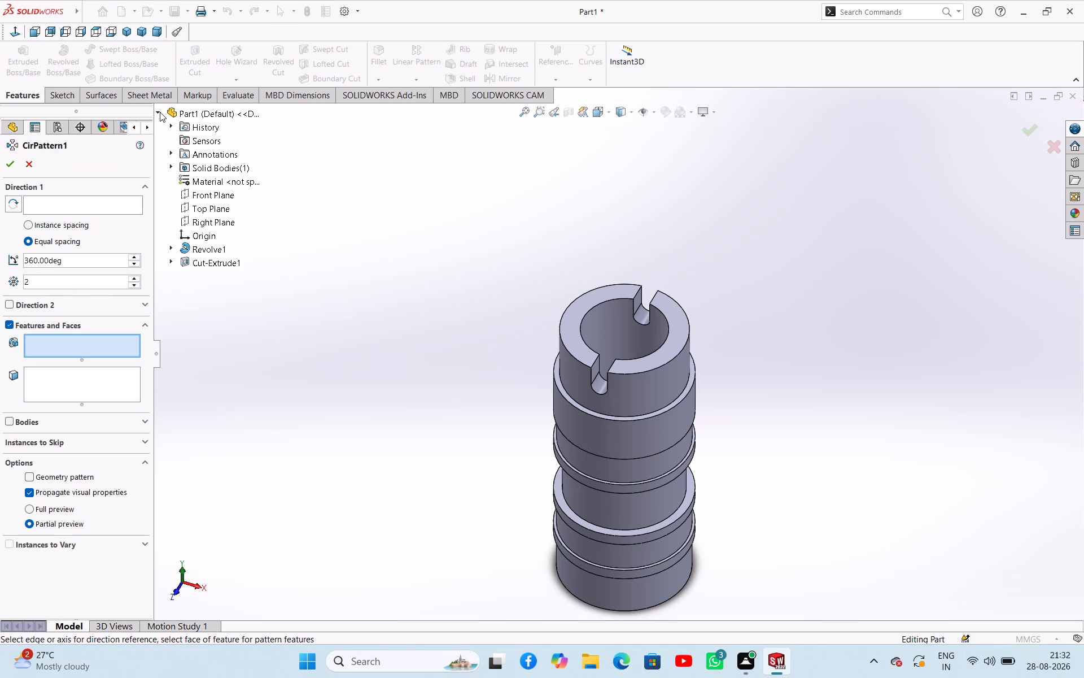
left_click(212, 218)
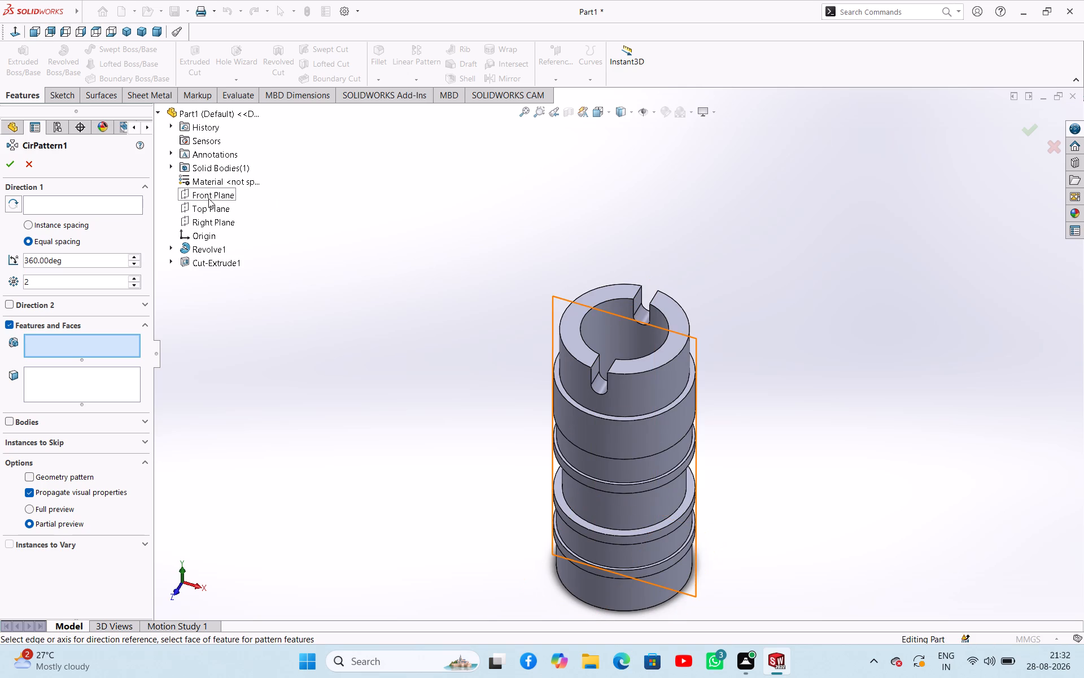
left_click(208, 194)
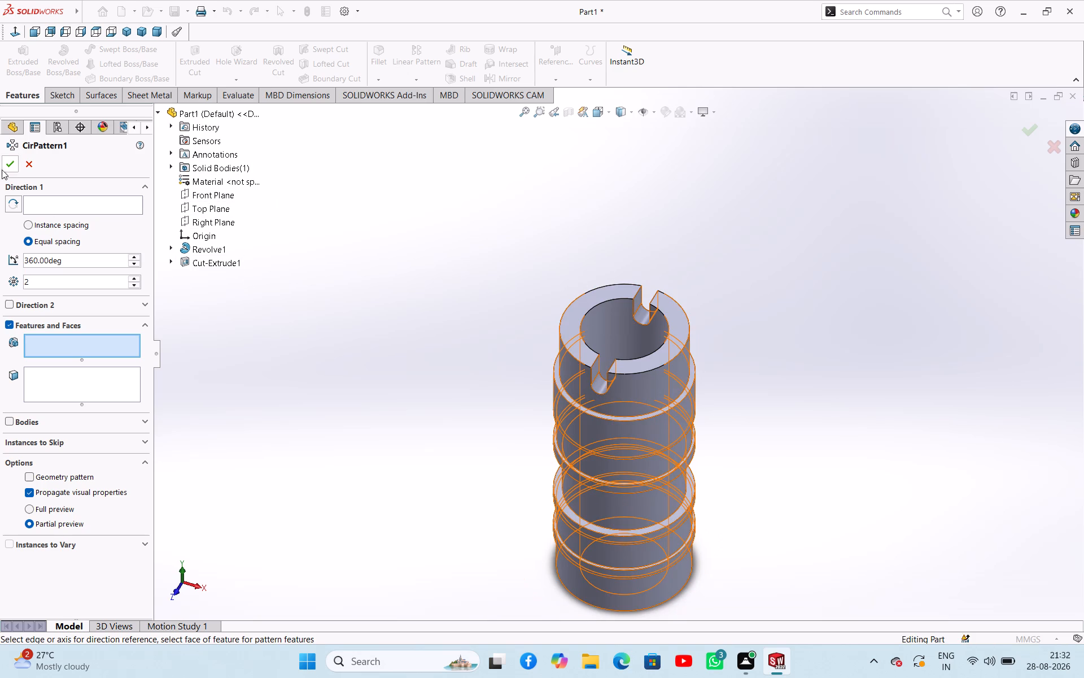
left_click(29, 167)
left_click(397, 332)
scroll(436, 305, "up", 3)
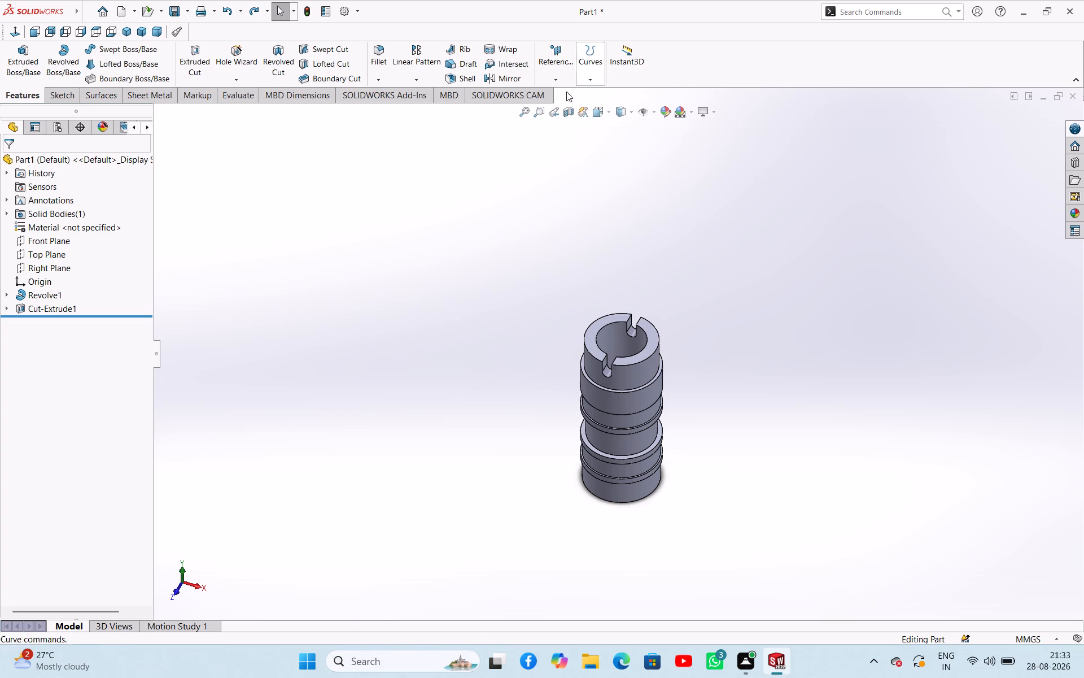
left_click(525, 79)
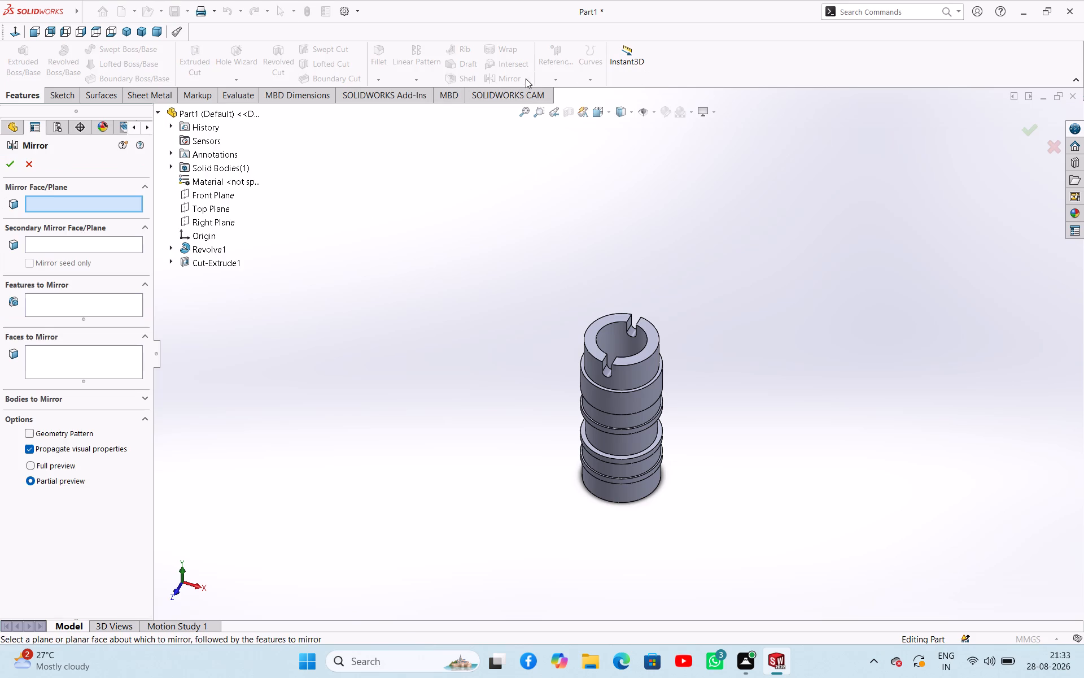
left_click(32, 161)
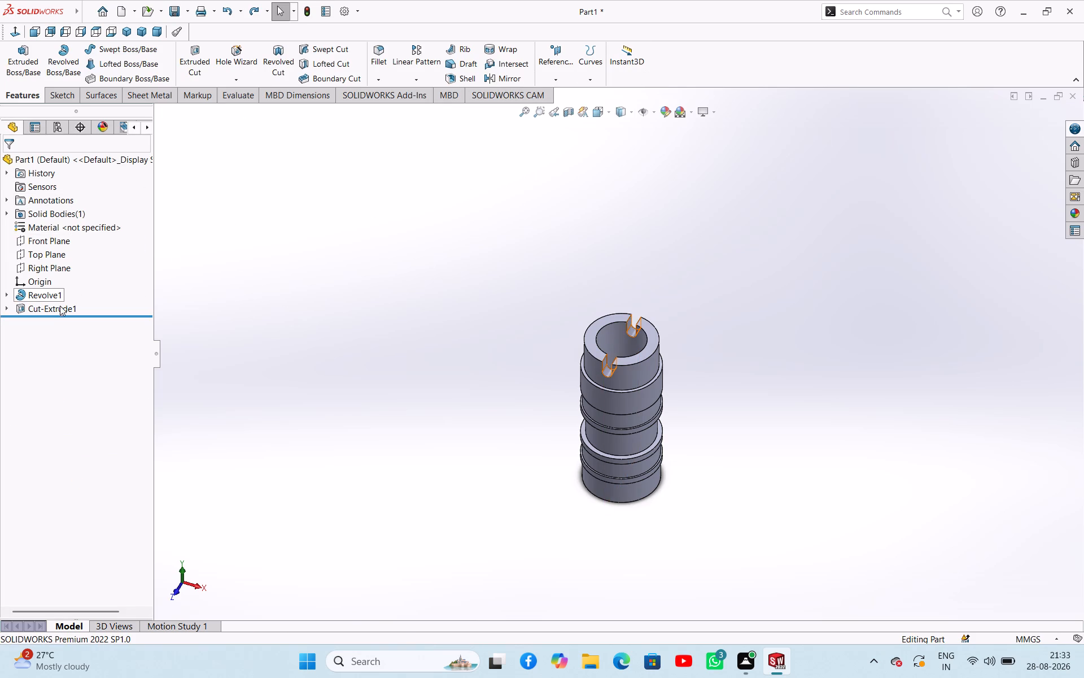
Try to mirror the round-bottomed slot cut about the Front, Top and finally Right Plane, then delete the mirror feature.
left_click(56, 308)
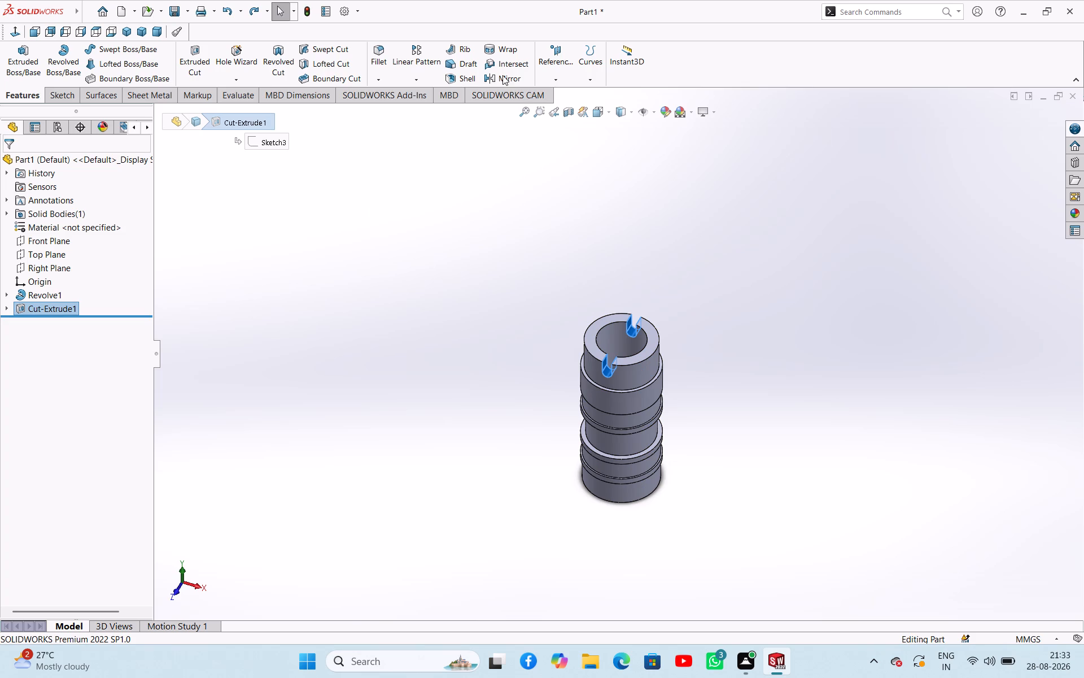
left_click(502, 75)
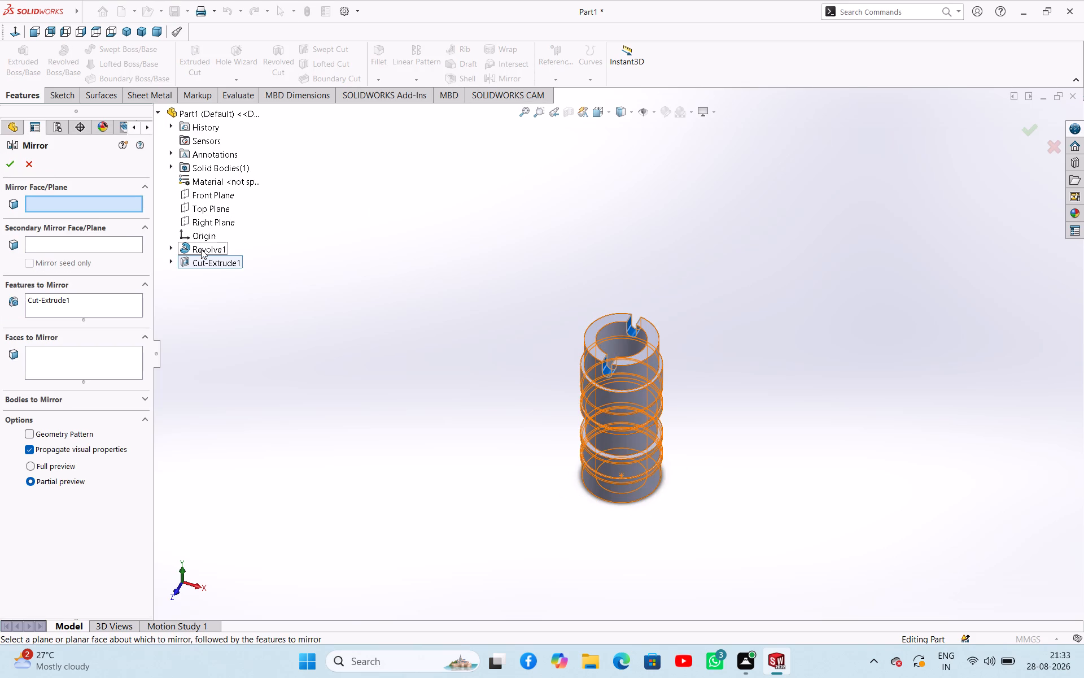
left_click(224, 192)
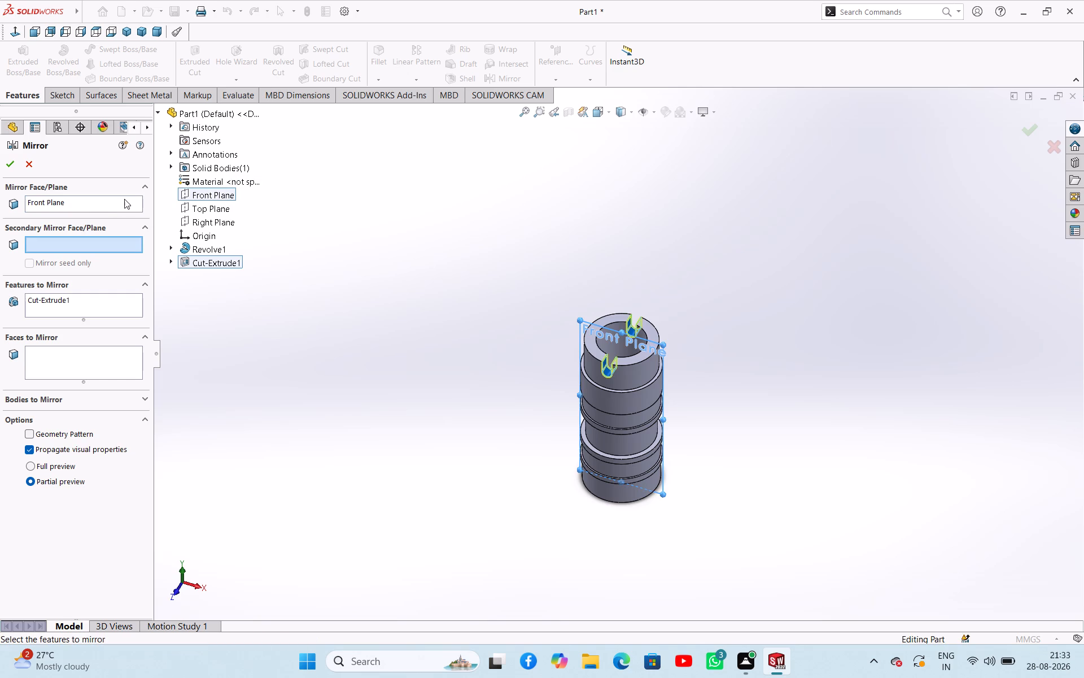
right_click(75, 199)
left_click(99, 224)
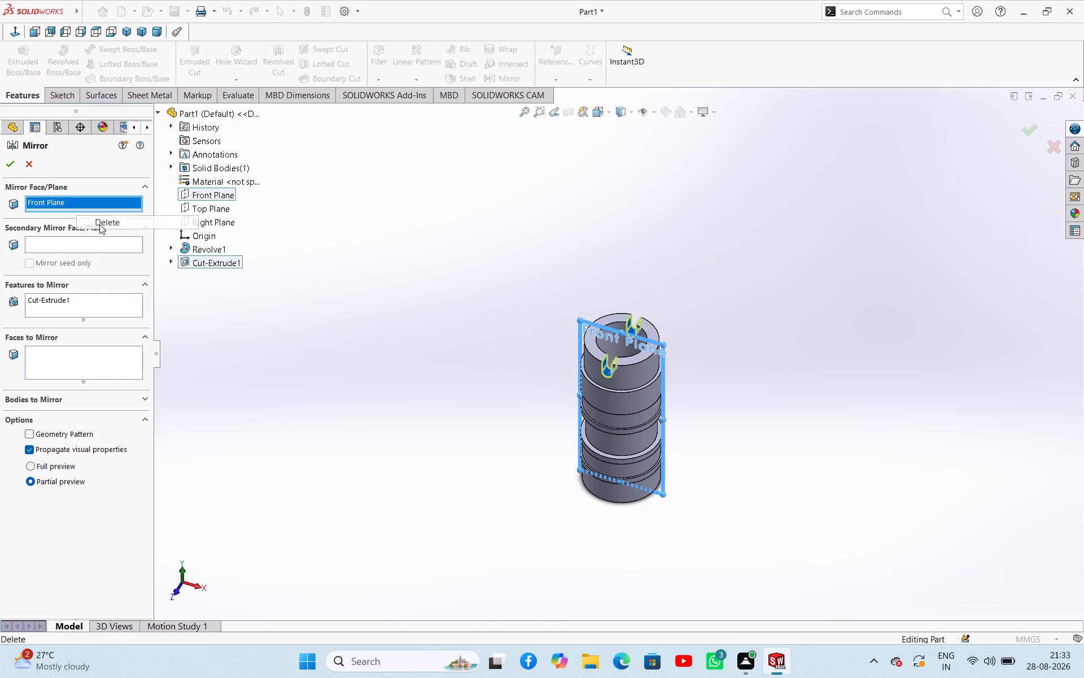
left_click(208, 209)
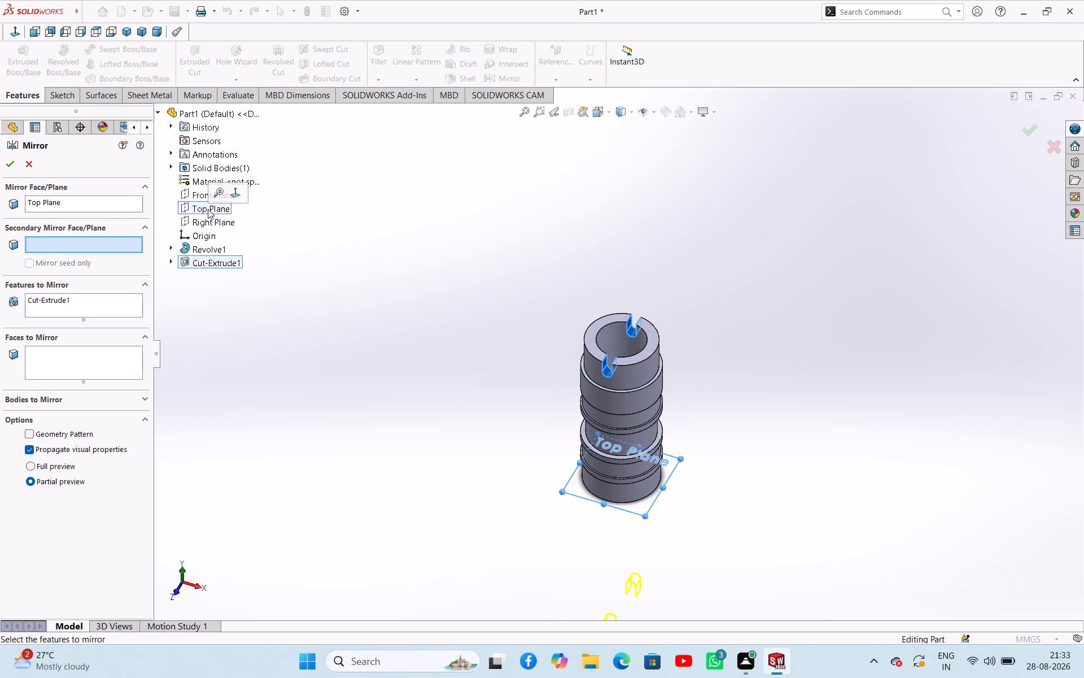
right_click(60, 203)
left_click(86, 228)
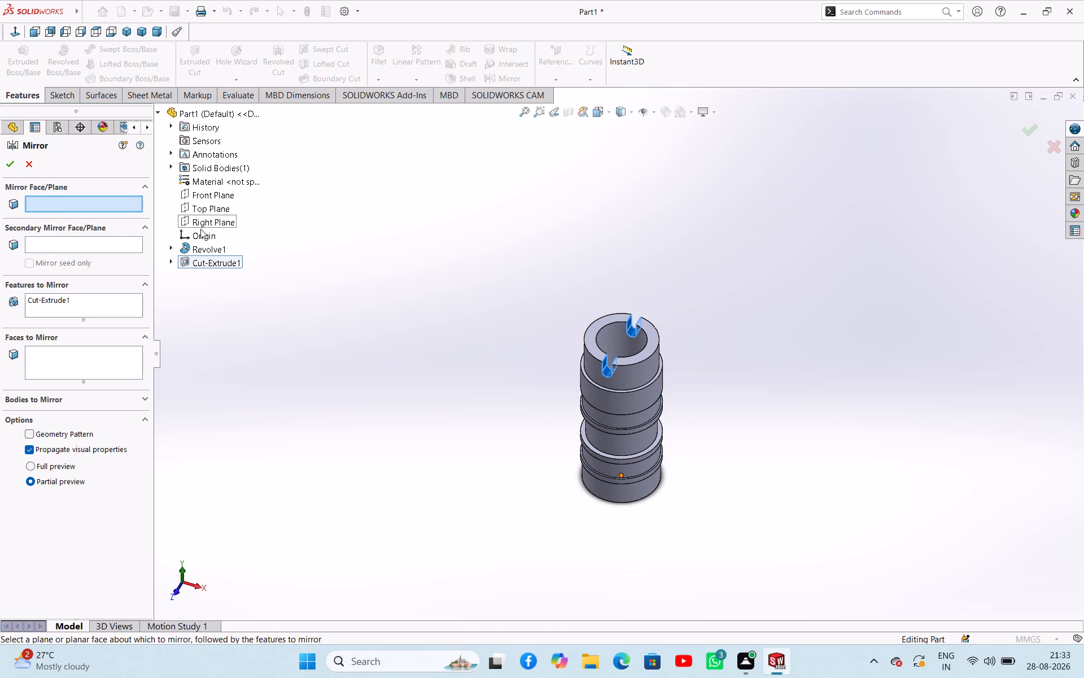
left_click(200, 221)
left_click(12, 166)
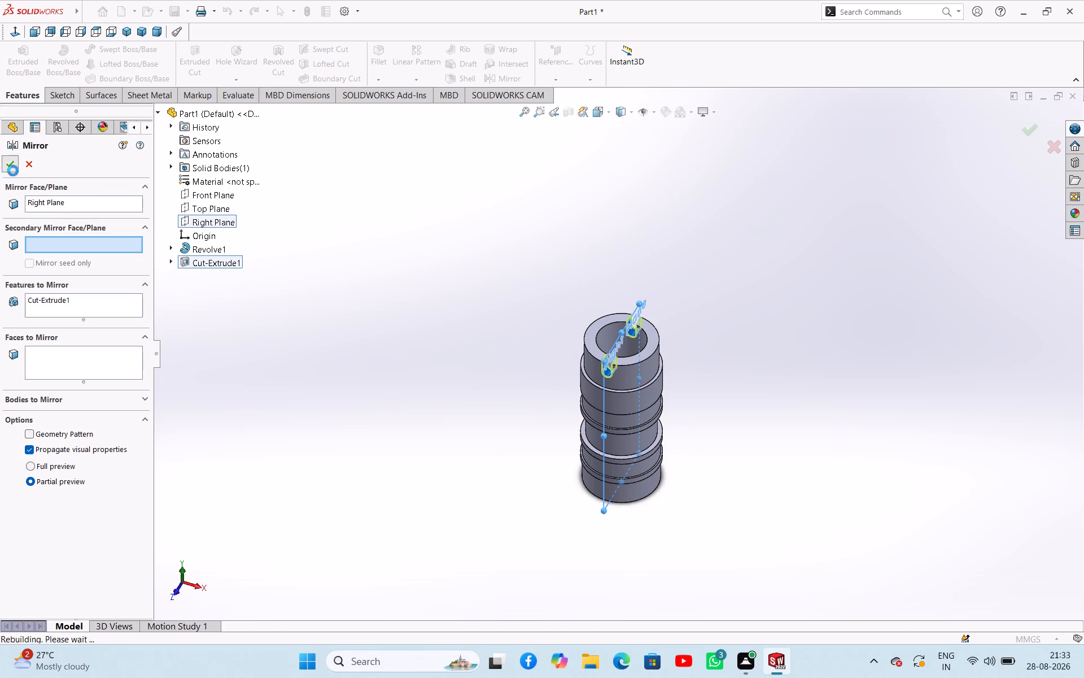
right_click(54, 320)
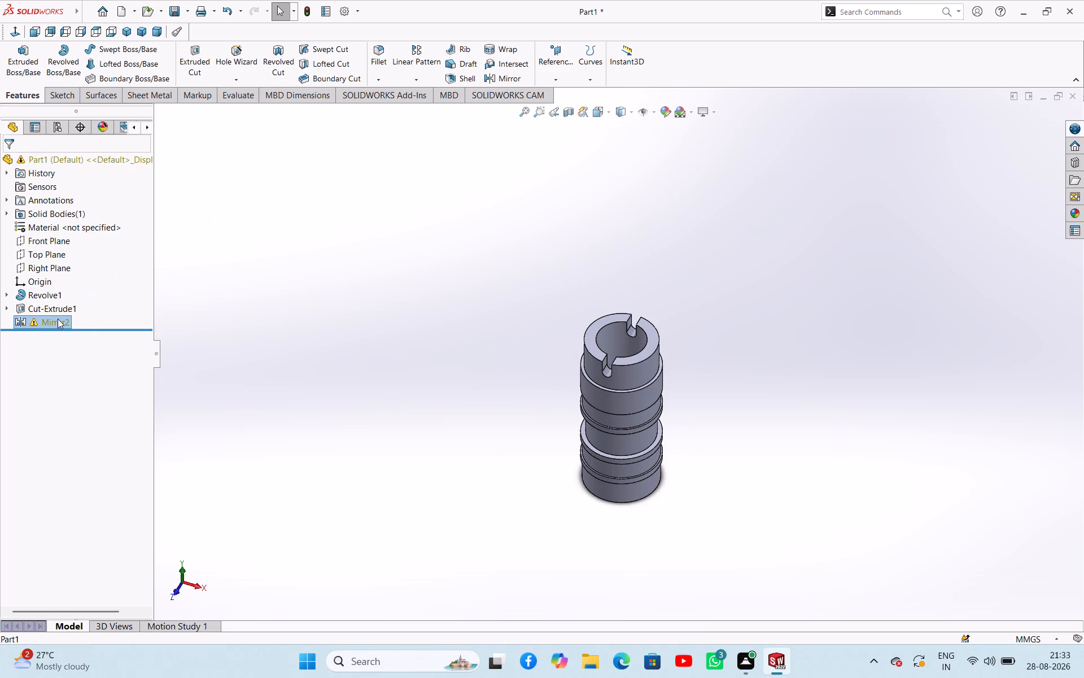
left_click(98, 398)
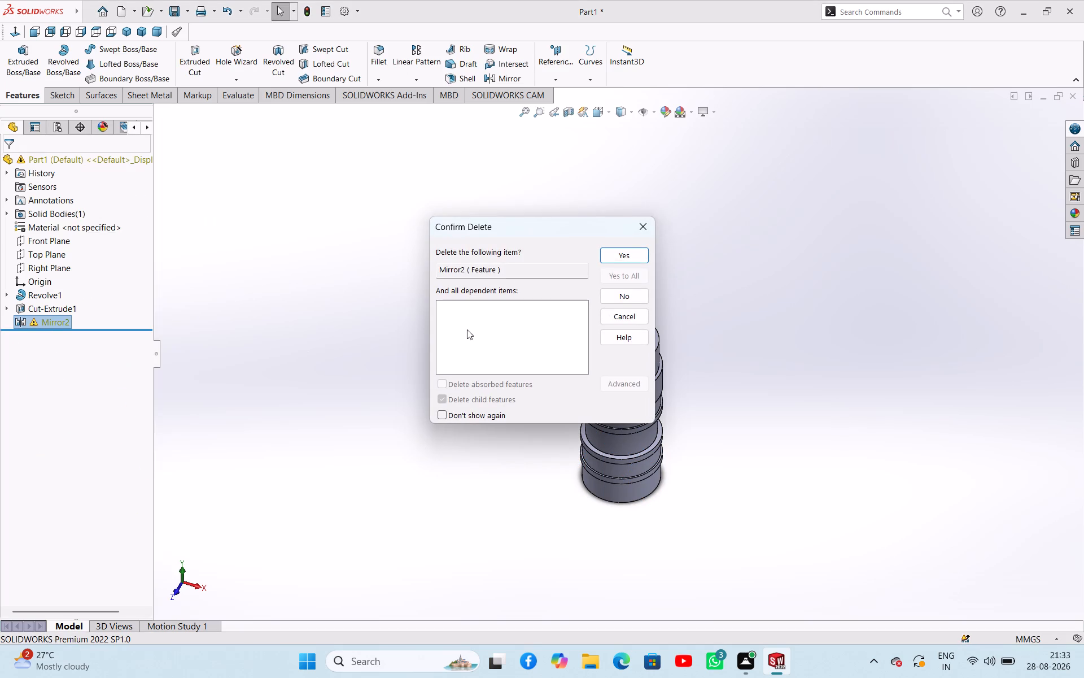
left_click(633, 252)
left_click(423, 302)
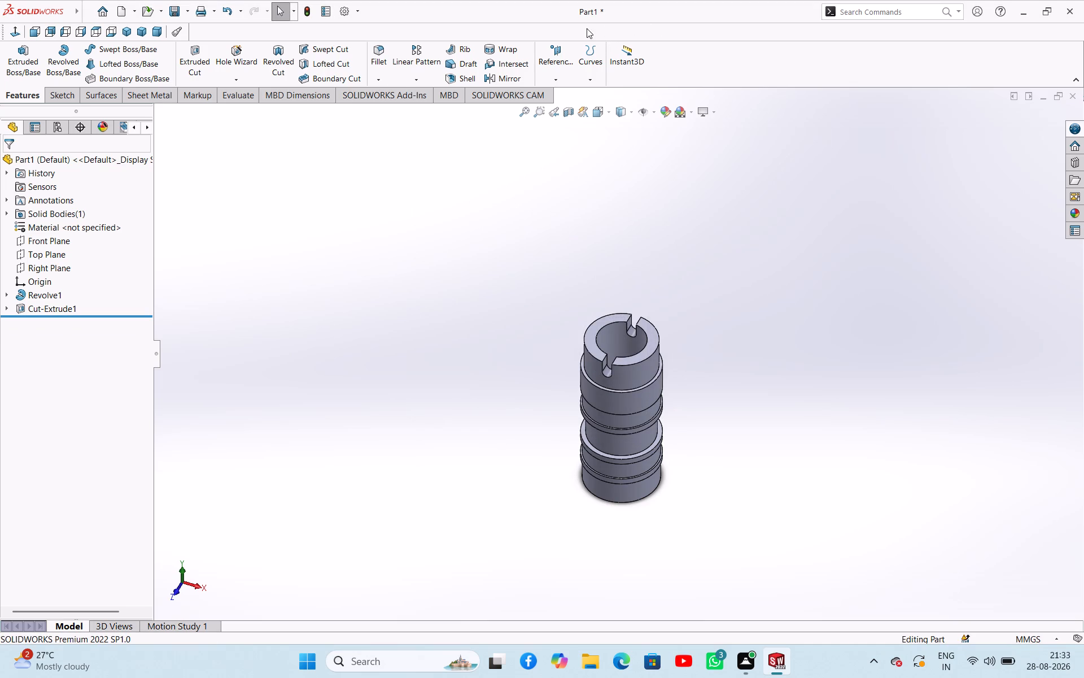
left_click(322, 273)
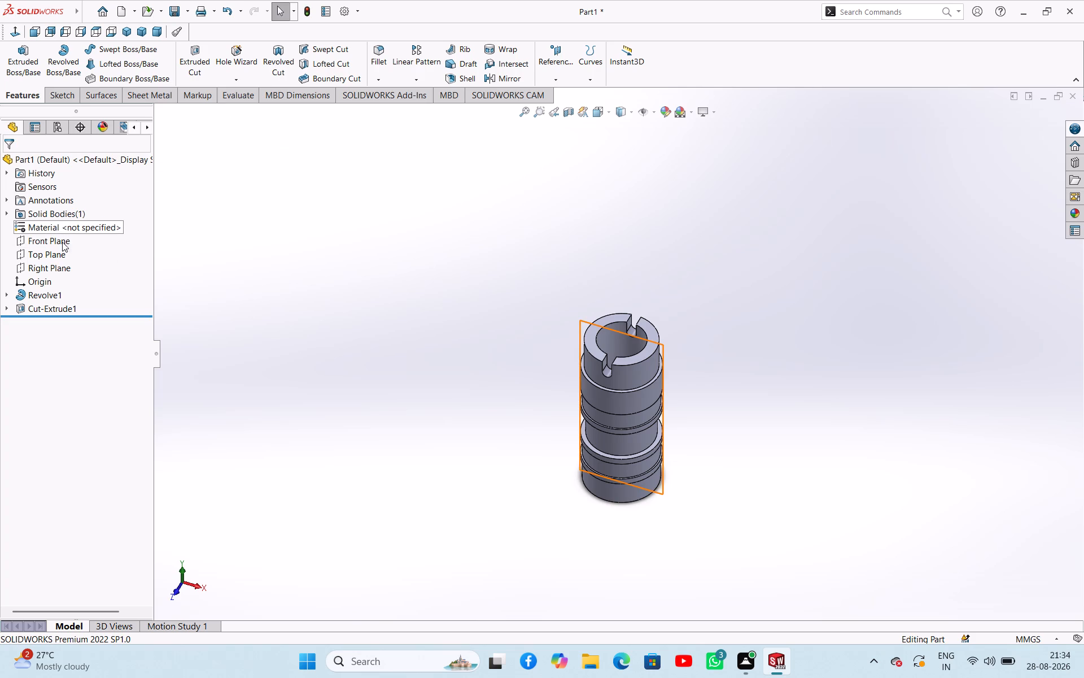
Start a sketch on the Right Plane and draw a vertical centerline about 61.8 mm long from the origin past the top end.
left_click(59, 266)
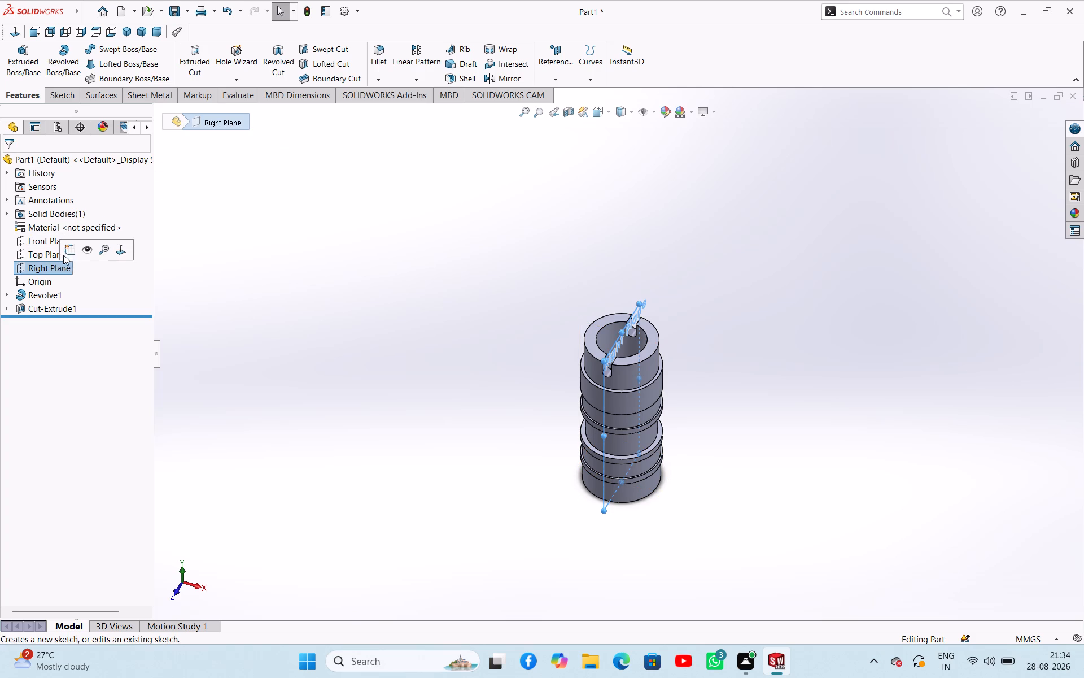
left_click(67, 248)
scroll(431, 236, "up", 4)
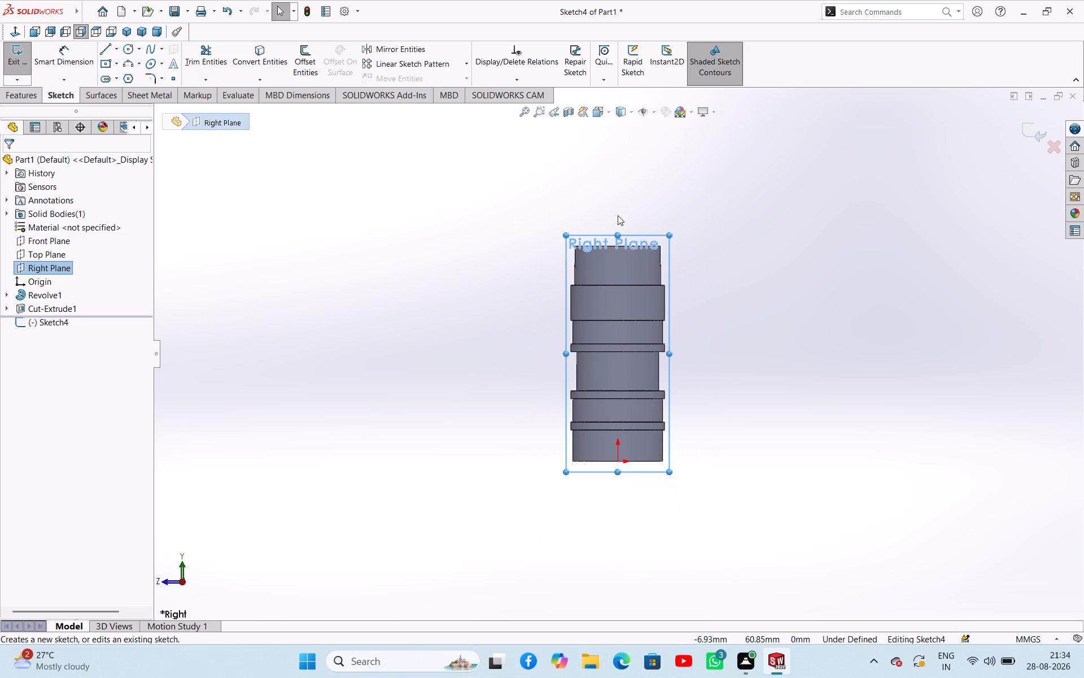
scroll(648, 200, "down", 3)
left_click(721, 202)
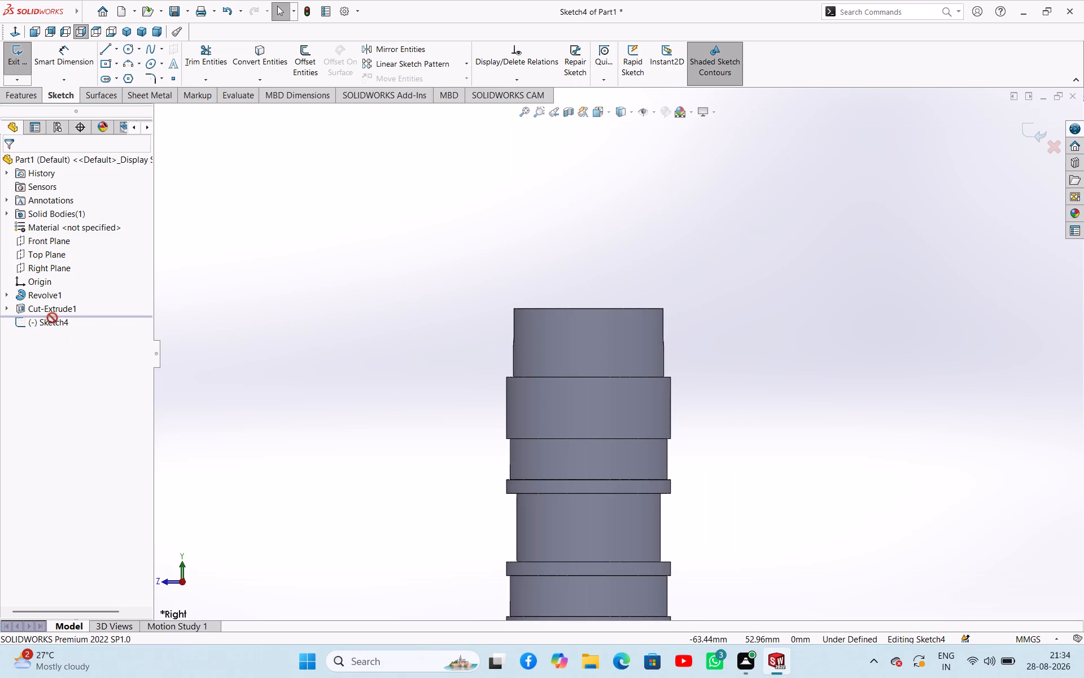
left_click(102, 51)
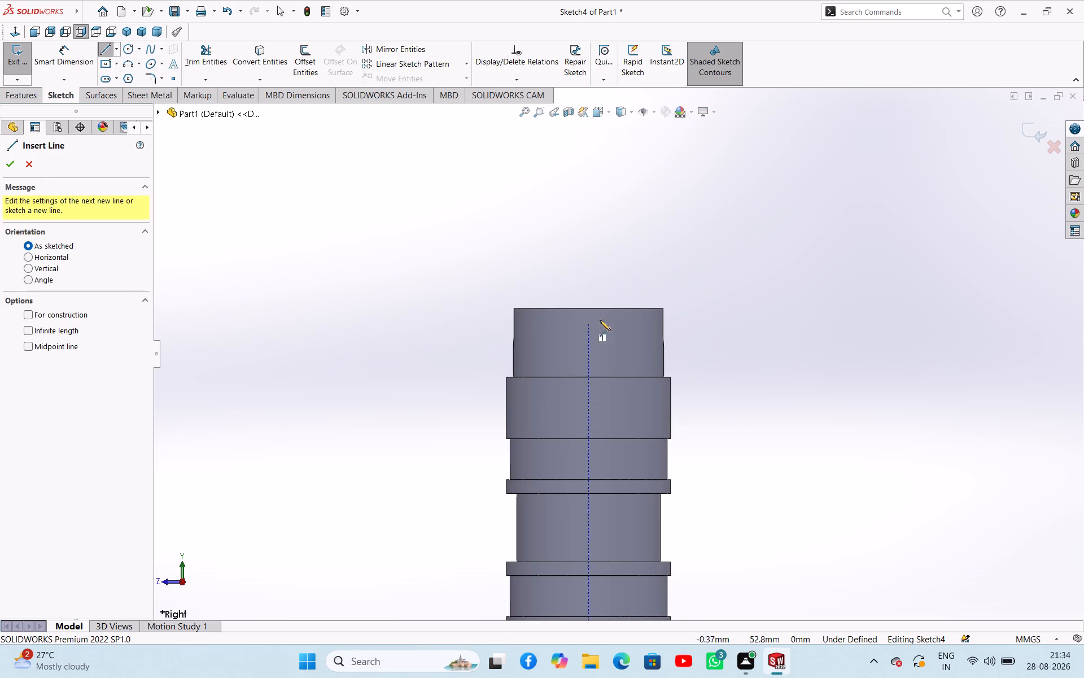
left_click(115, 50)
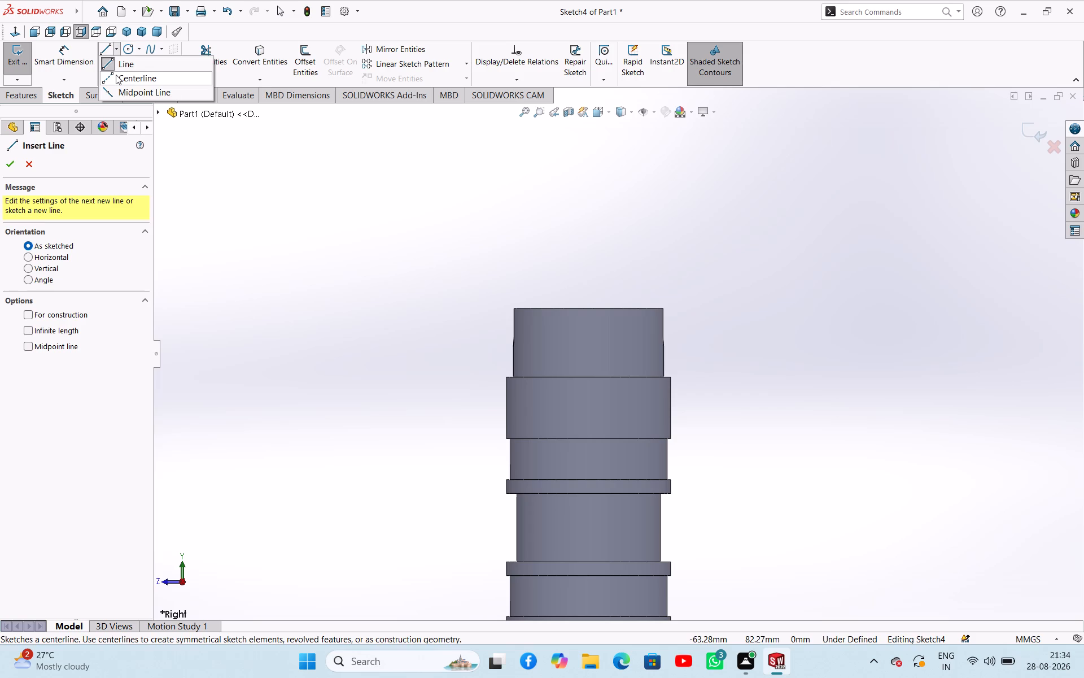
left_click(116, 75)
scroll(260, 208, "up", 4)
scroll(529, 293, "down", 3)
scroll(685, 395, "up", 3)
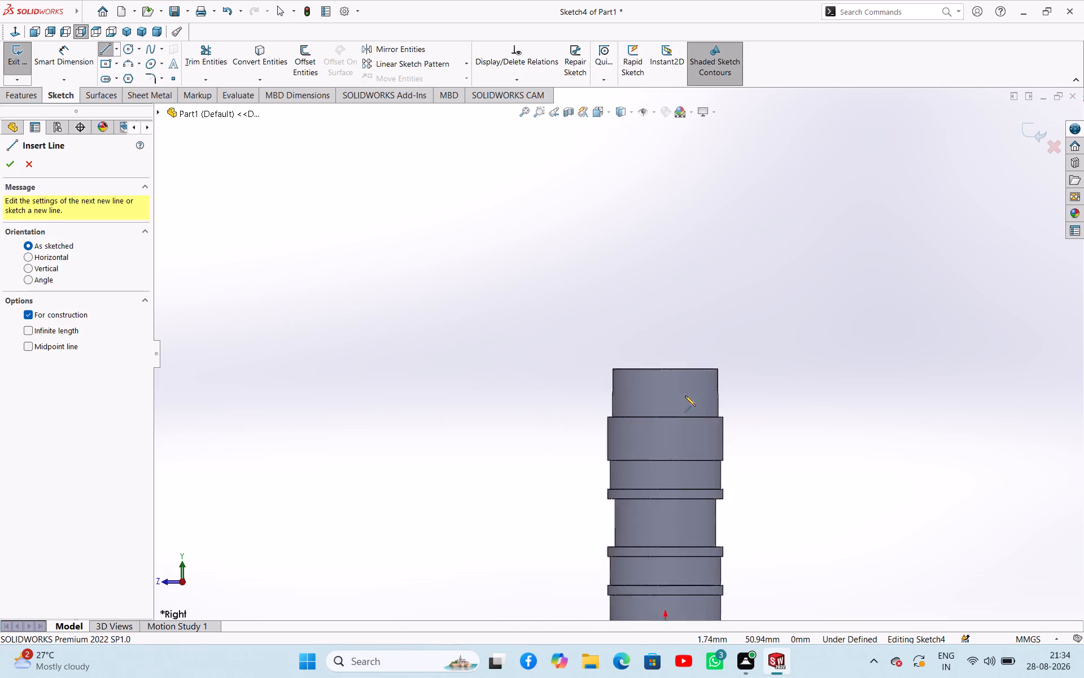
scroll(685, 395, "up", 1)
scroll(671, 447, "down", 4)
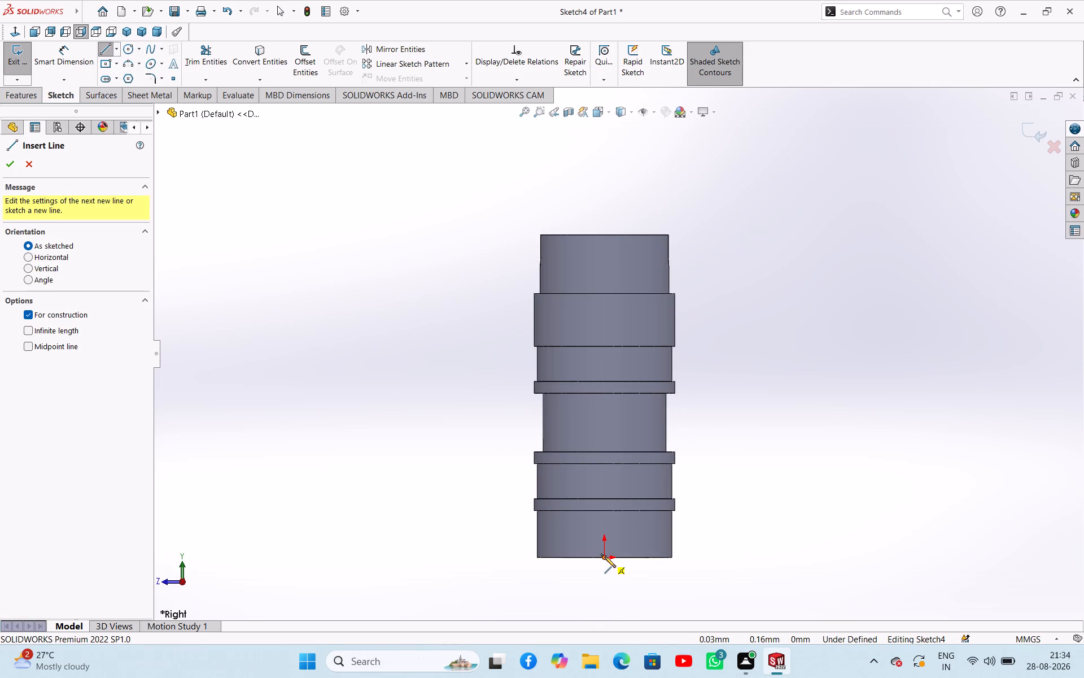
left_click(605, 557)
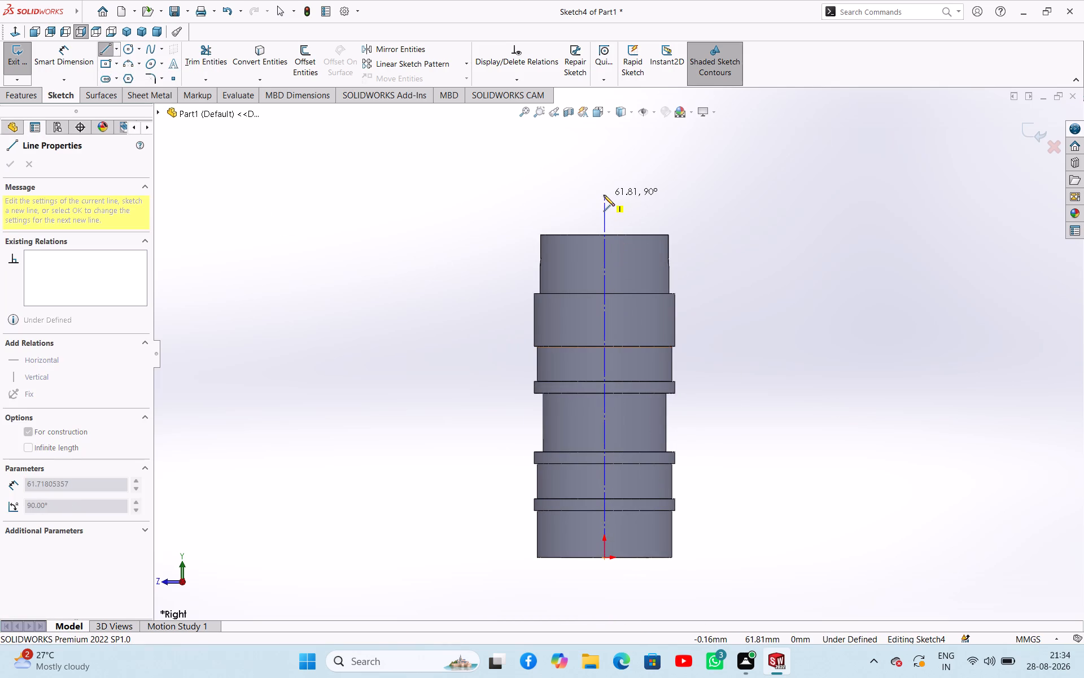
left_click(604, 195)
right_click(671, 204)
left_click(684, 211)
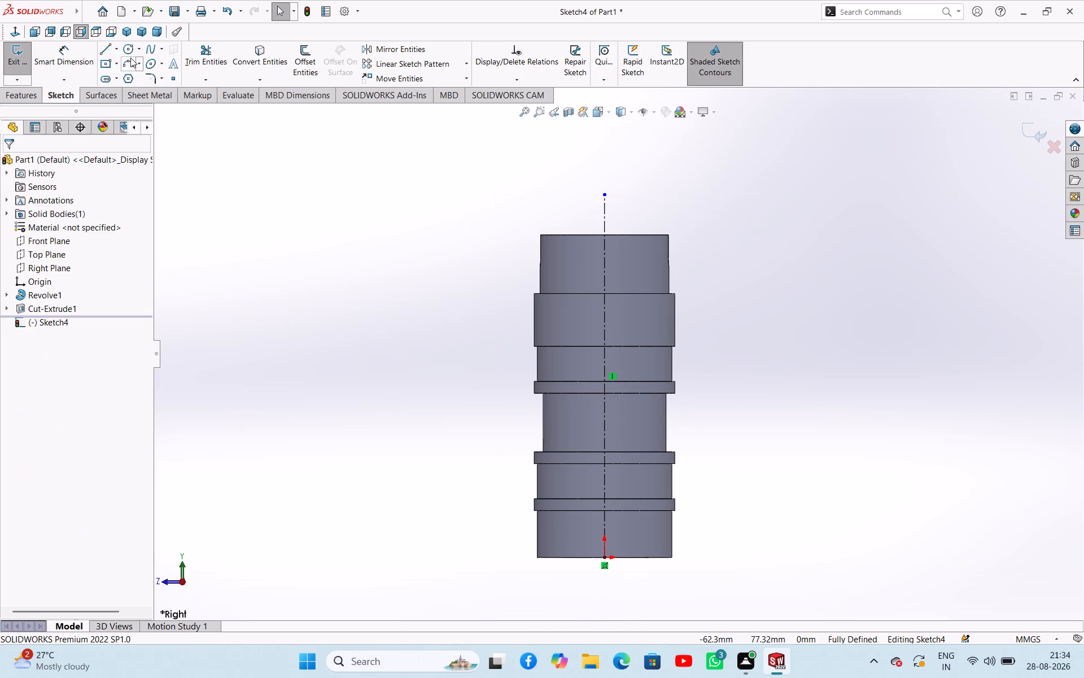
Sketch a closed round-bottomed slot profile across the centerline at the part's top edge, with sides about 5.1 mm long and about 5.9 mm apart.
left_click(107, 47)
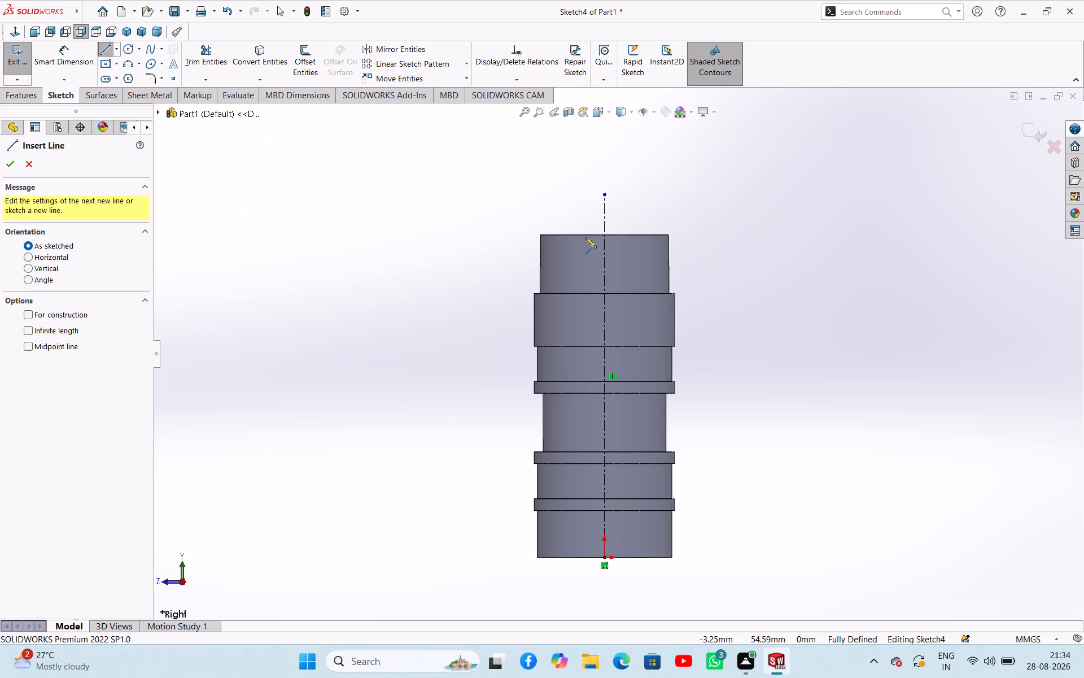
left_click(585, 234)
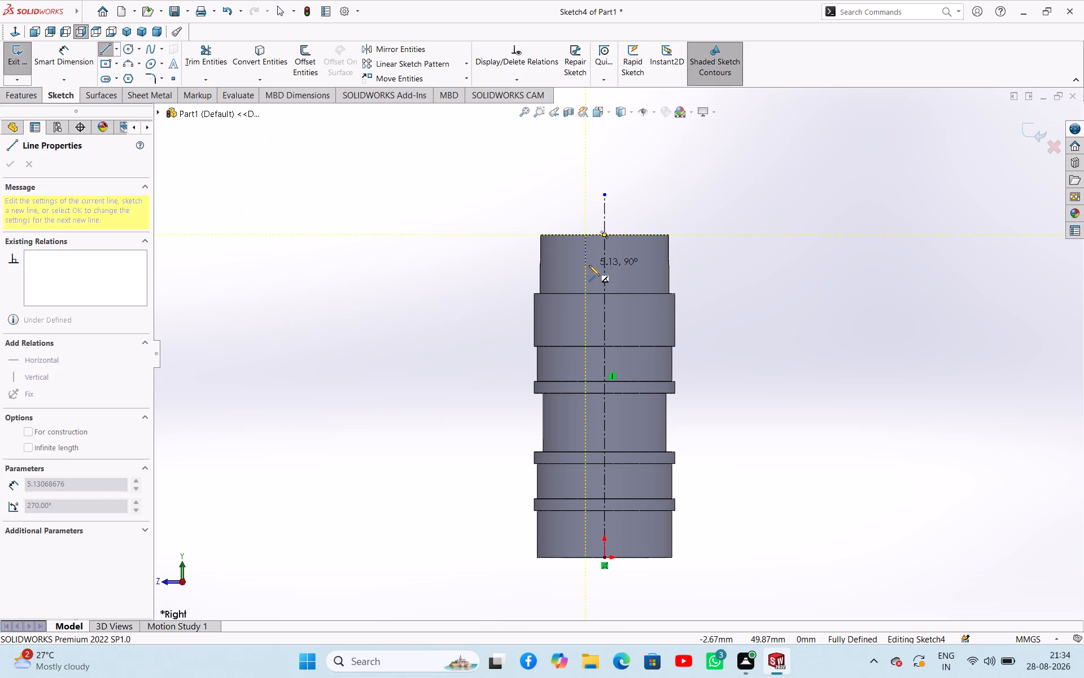
left_click(589, 265)
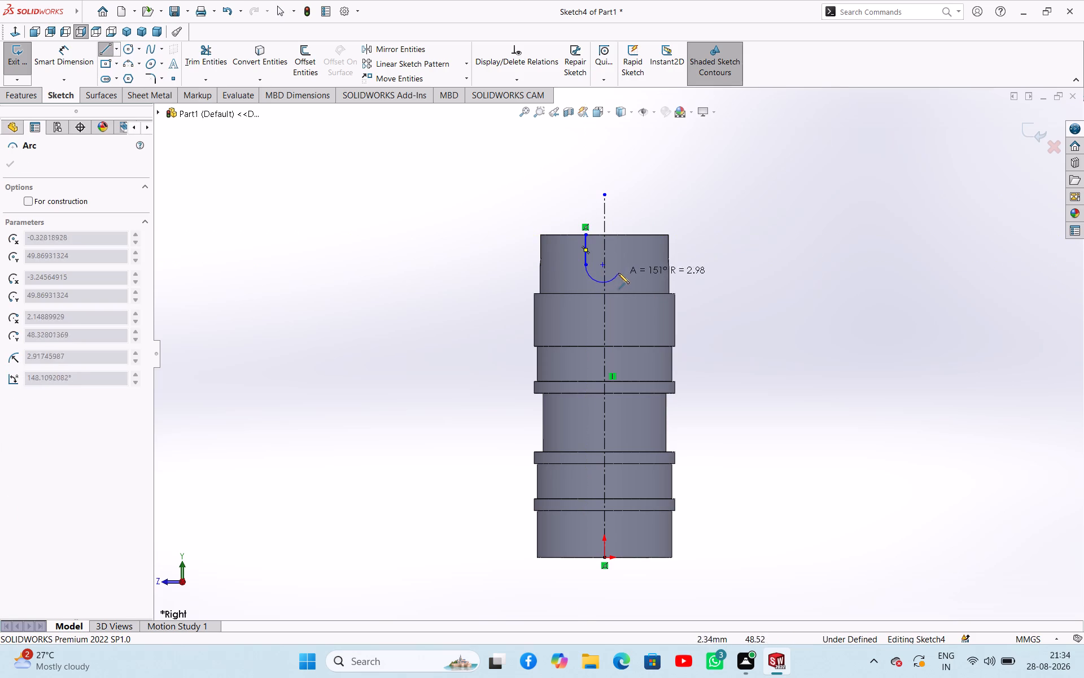
left_click(620, 266)
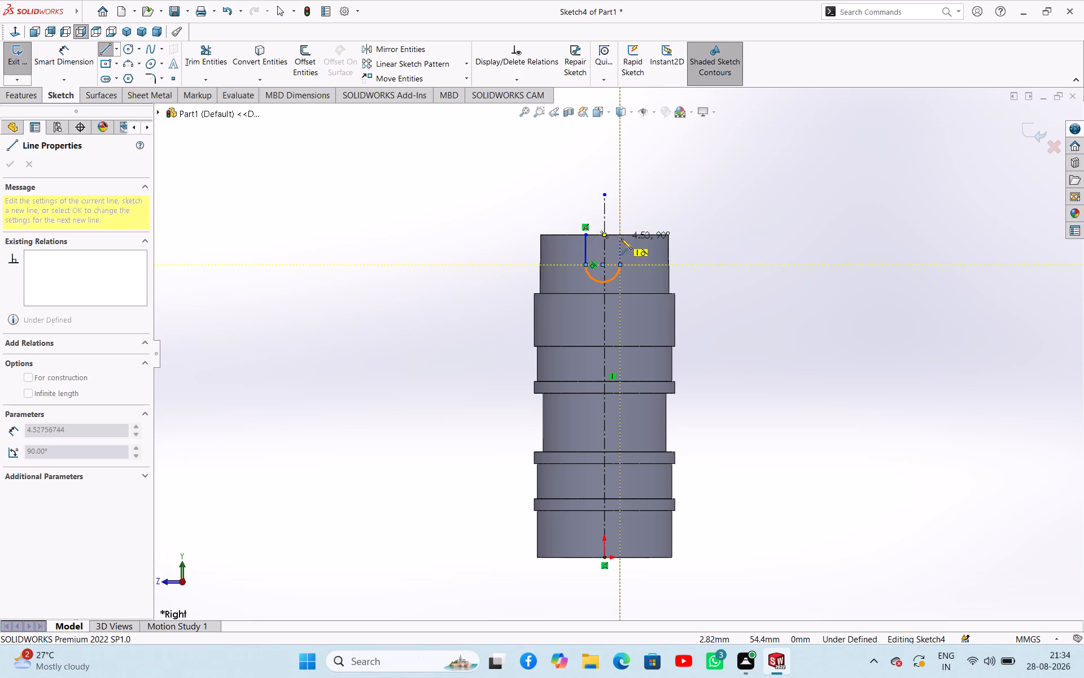
left_click(620, 236)
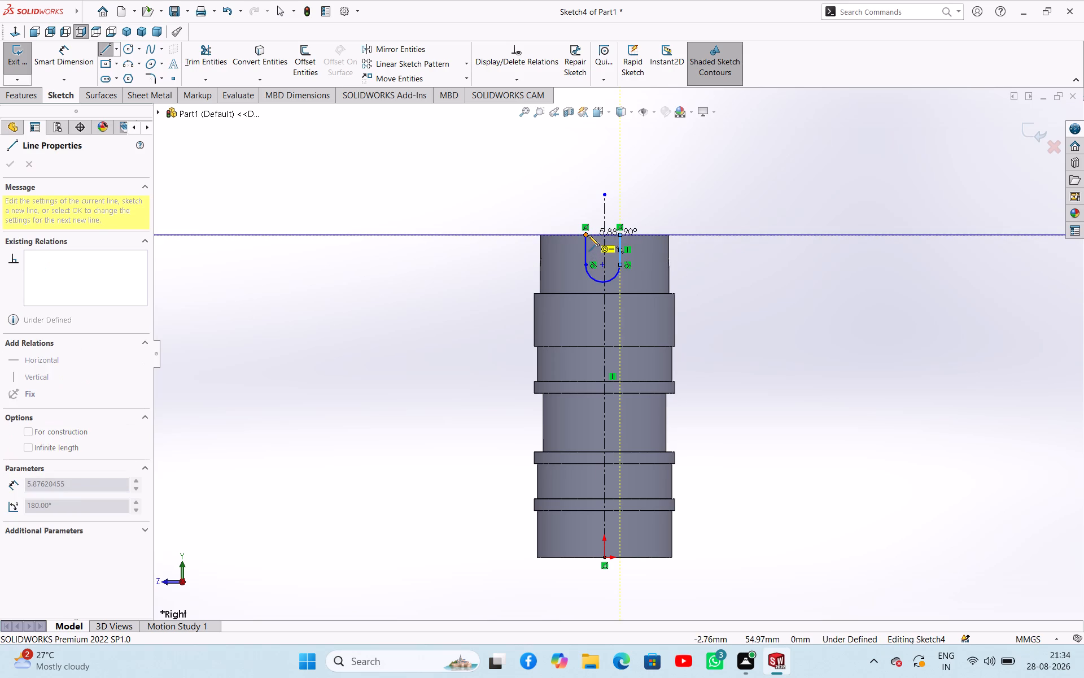
left_click(588, 235)
right_click(475, 225)
left_click(483, 234)
Dimension the slot's bottom arc with a radius of 1.5 mm.
right_click_drag(440, 278, 440, 225)
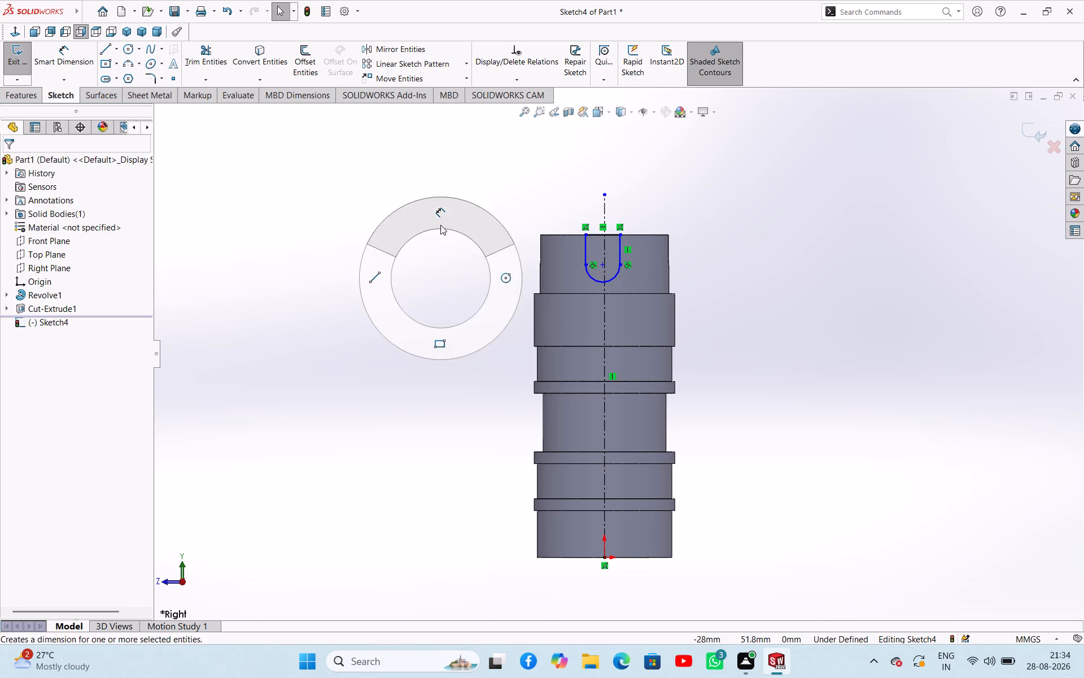
right_click_drag(440, 225, 441, 213)
left_click(591, 277)
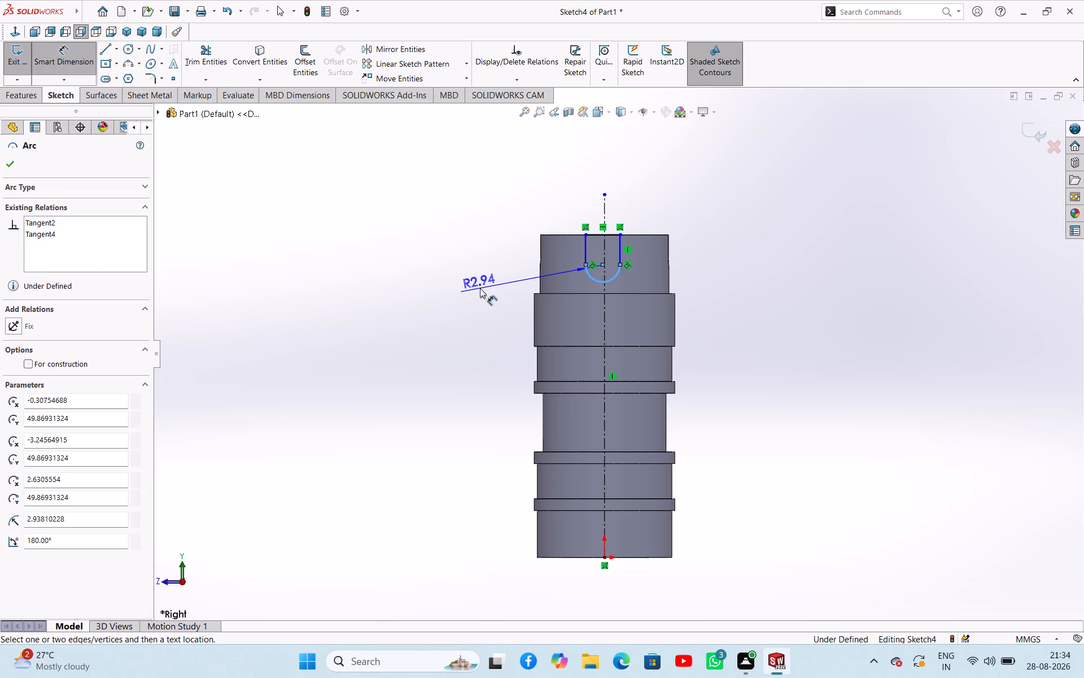
left_click(480, 288)
key("1")
type(".5")
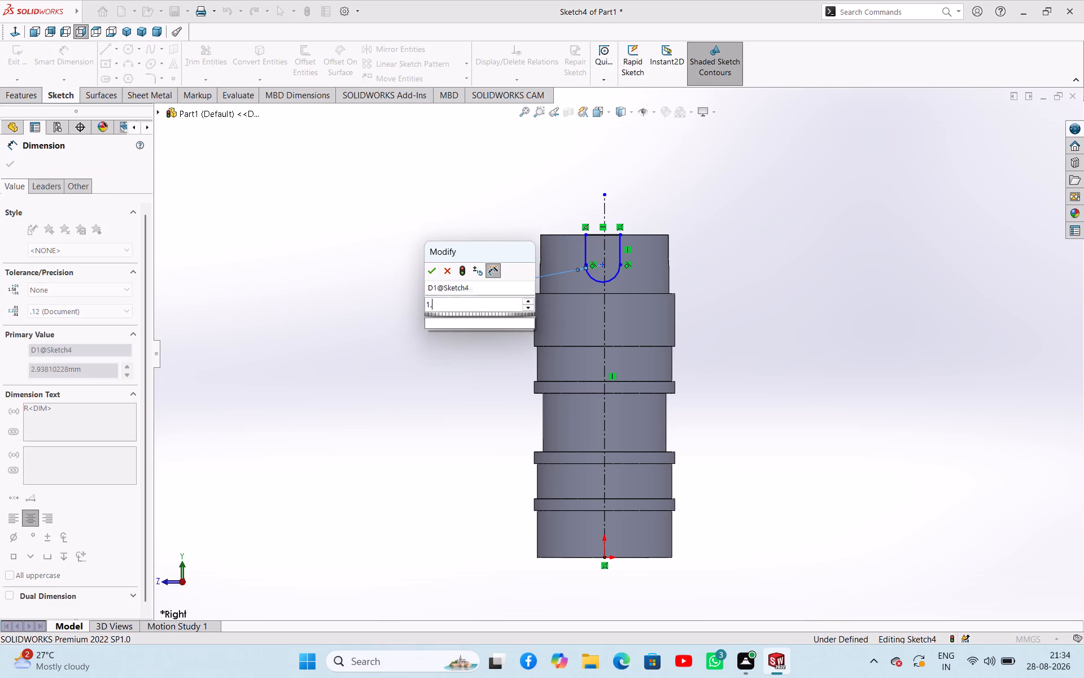
key("Return")
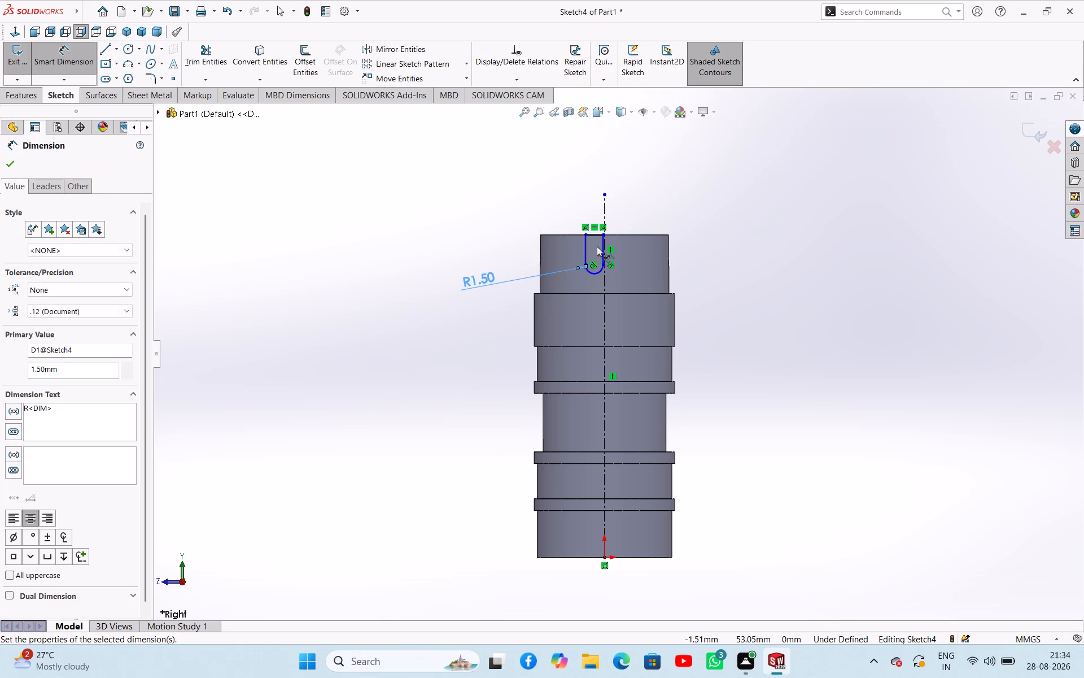
Dimension the distance between the centerline and the slot's left vertical side as 1.5 mm.
scroll(597, 244, "down", 5)
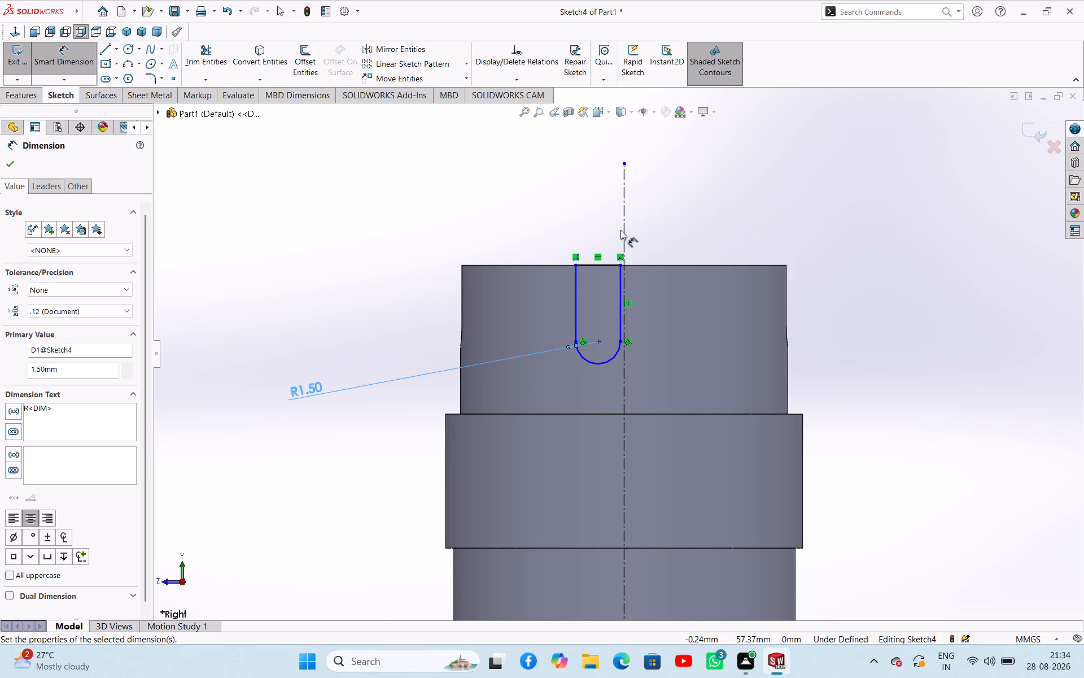
left_click(624, 217)
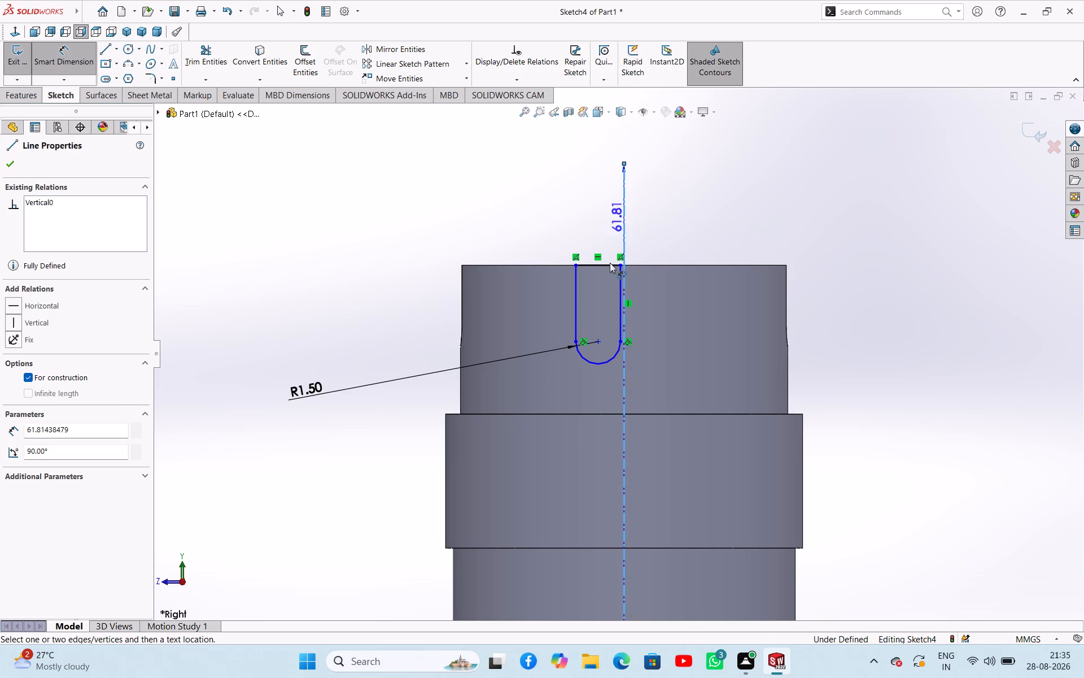
left_click(577, 277)
left_click(597, 233)
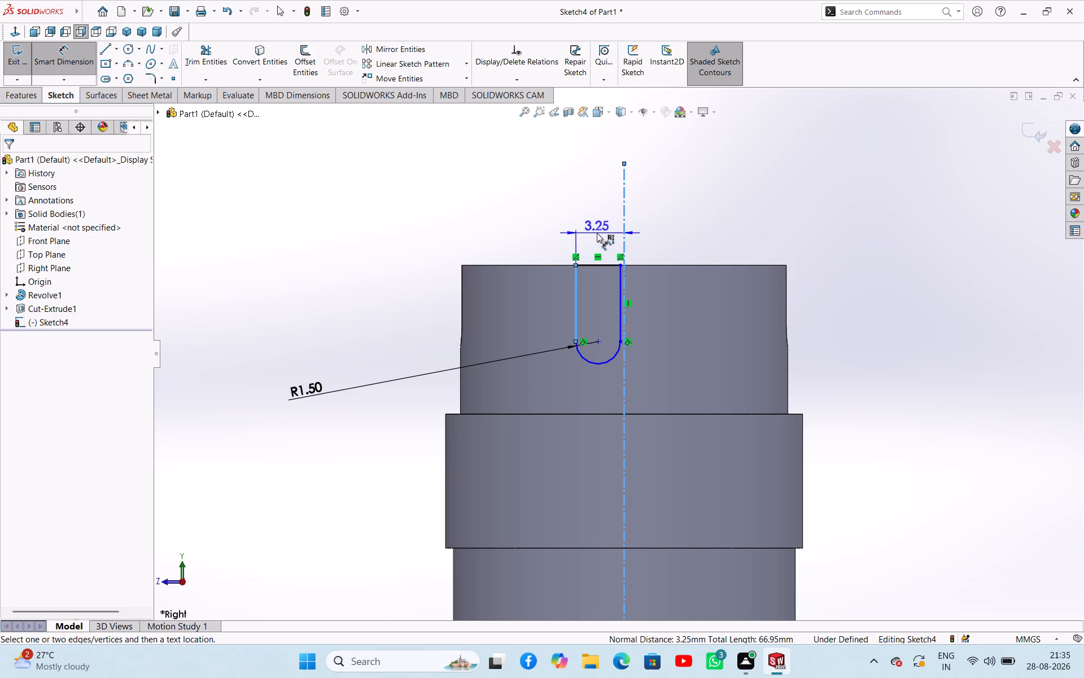
key("1")
type(".5")
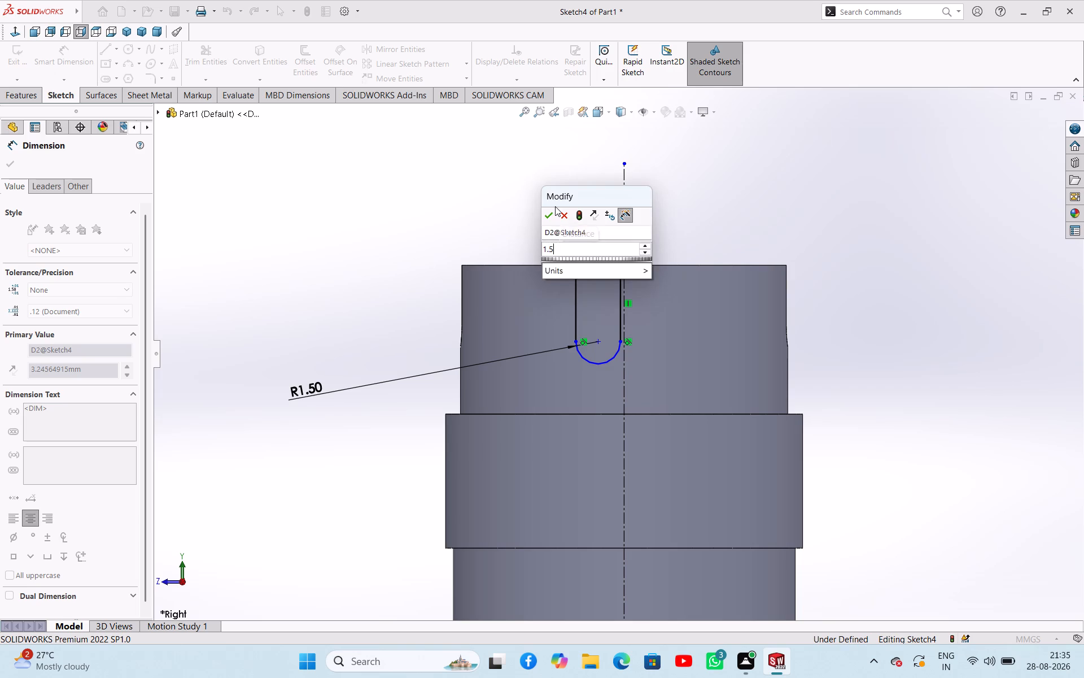
key("Return")
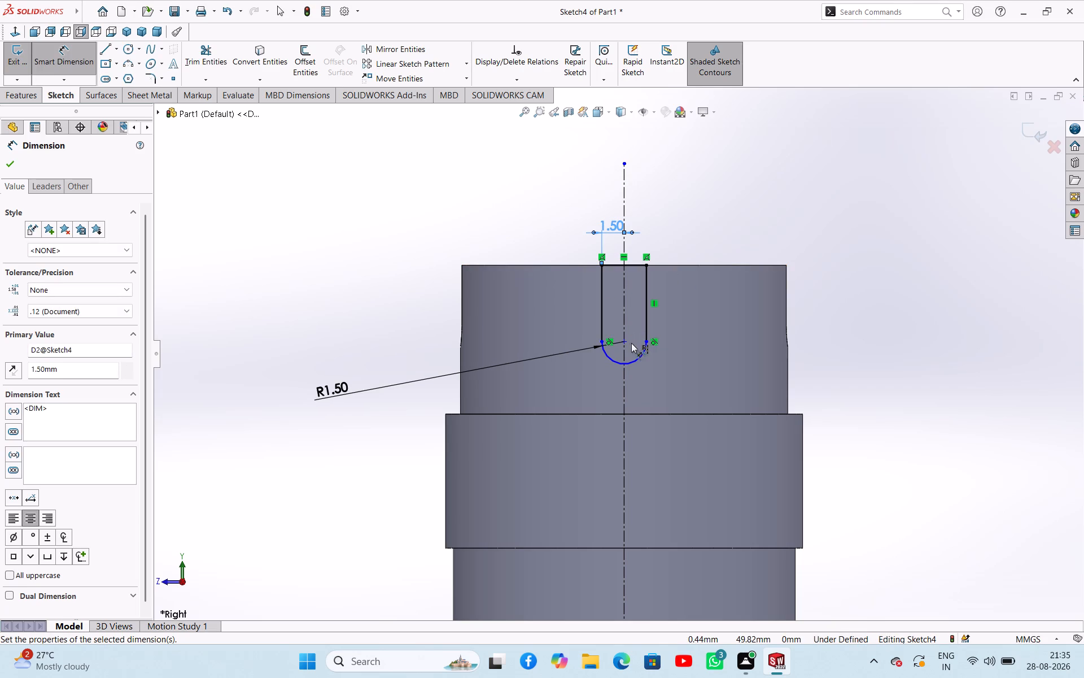
Dimension the distance from the slot's bottom arc centre to its top edge as 4 mm.
left_click(625, 341)
left_click(634, 265)
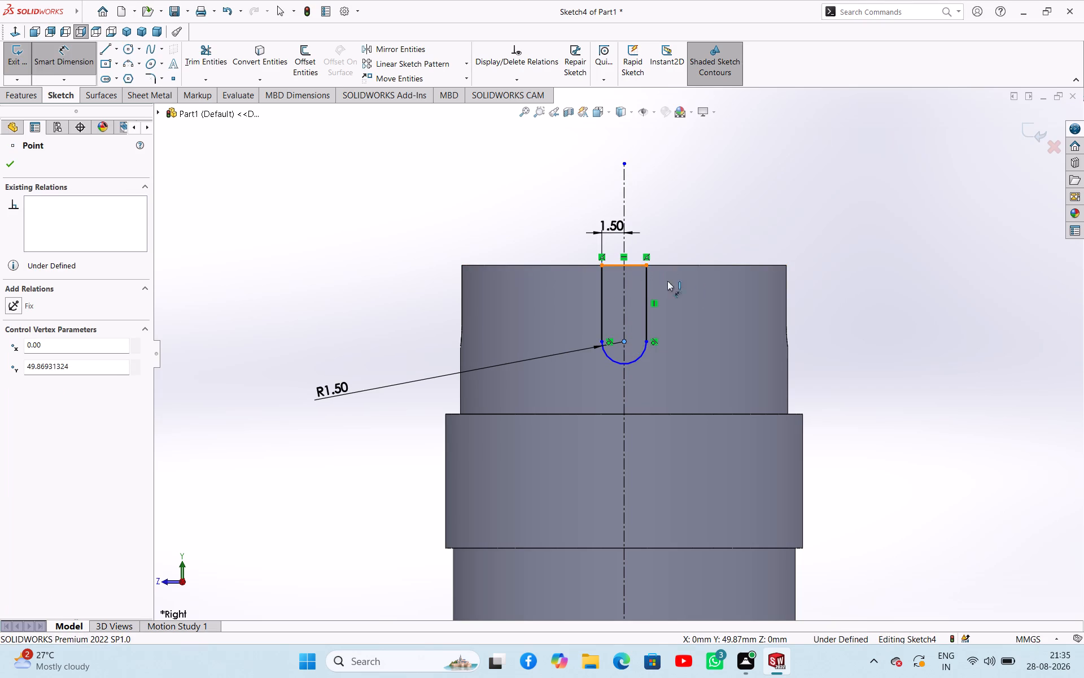
left_click(831, 311)
key("4")
key("Return")
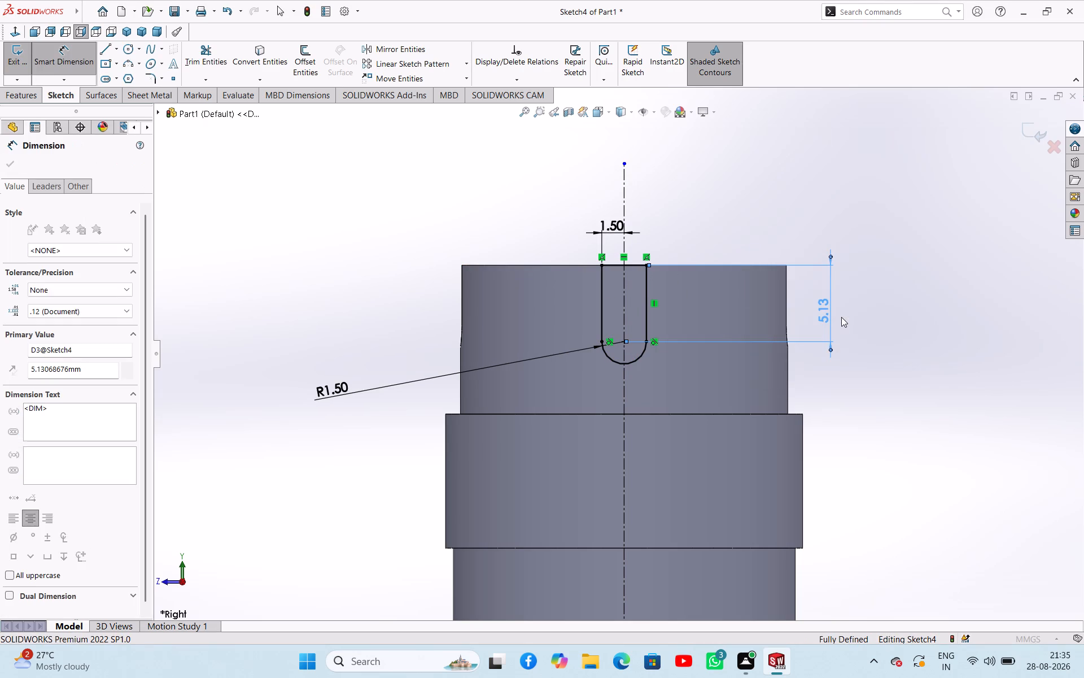
left_click(11, 167)
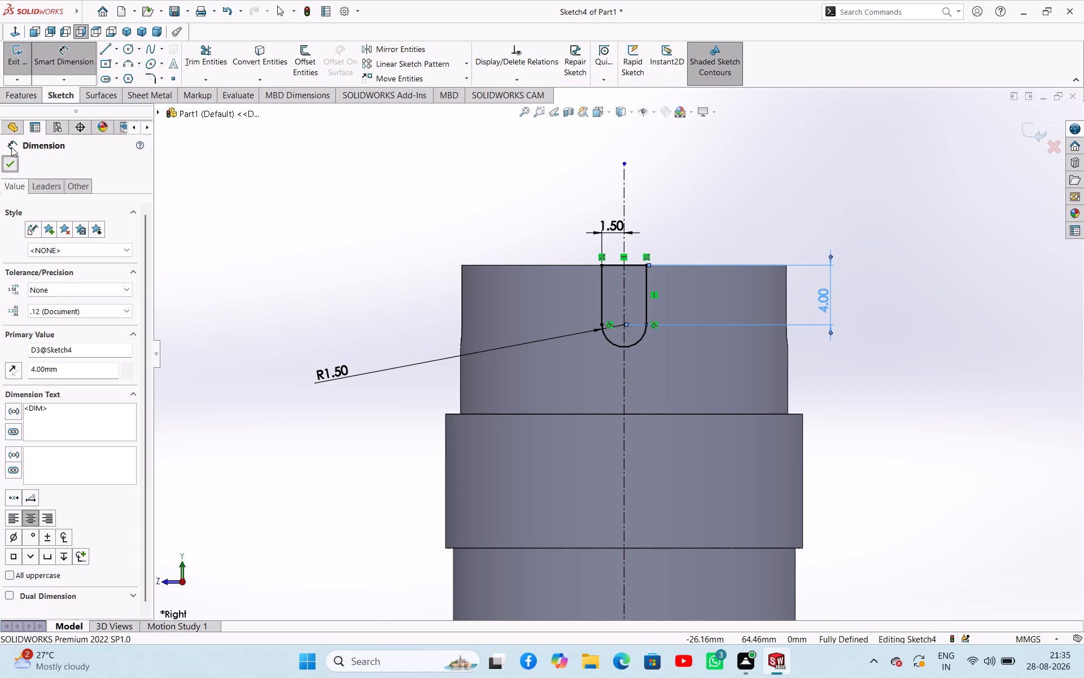
Exit the sketch and cut-extrude the slot profile Mid Plane by 40 mm through the top end.
left_click(23, 60)
middle_click_drag(332, 181, 312, 247)
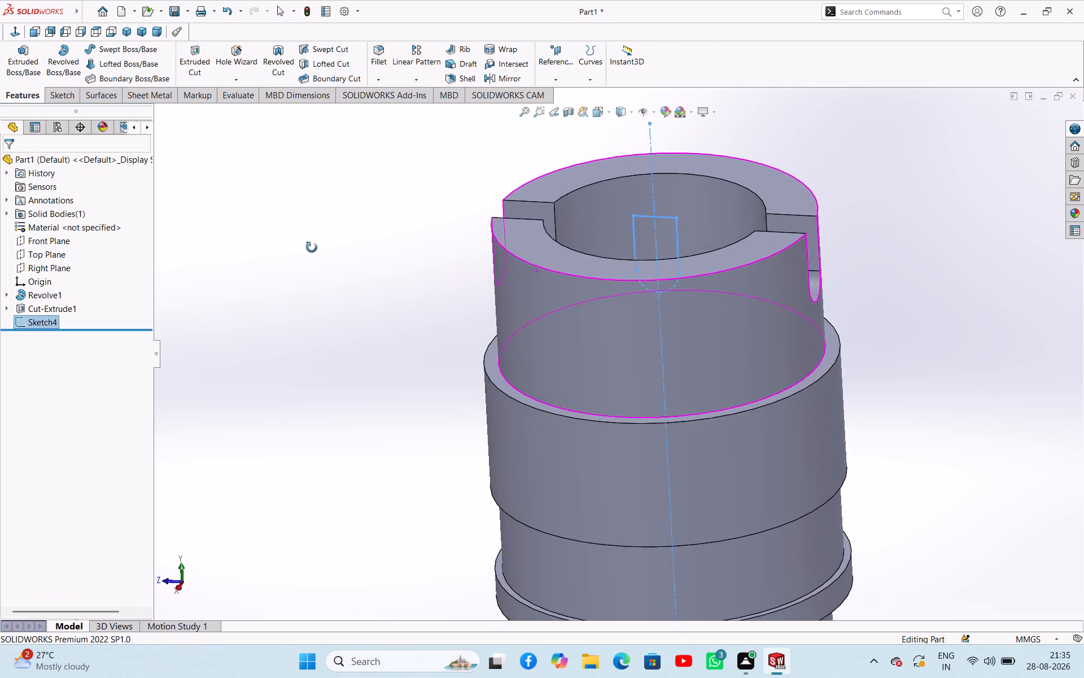
middle_click_drag(312, 247, 323, 270)
left_click(198, 68)
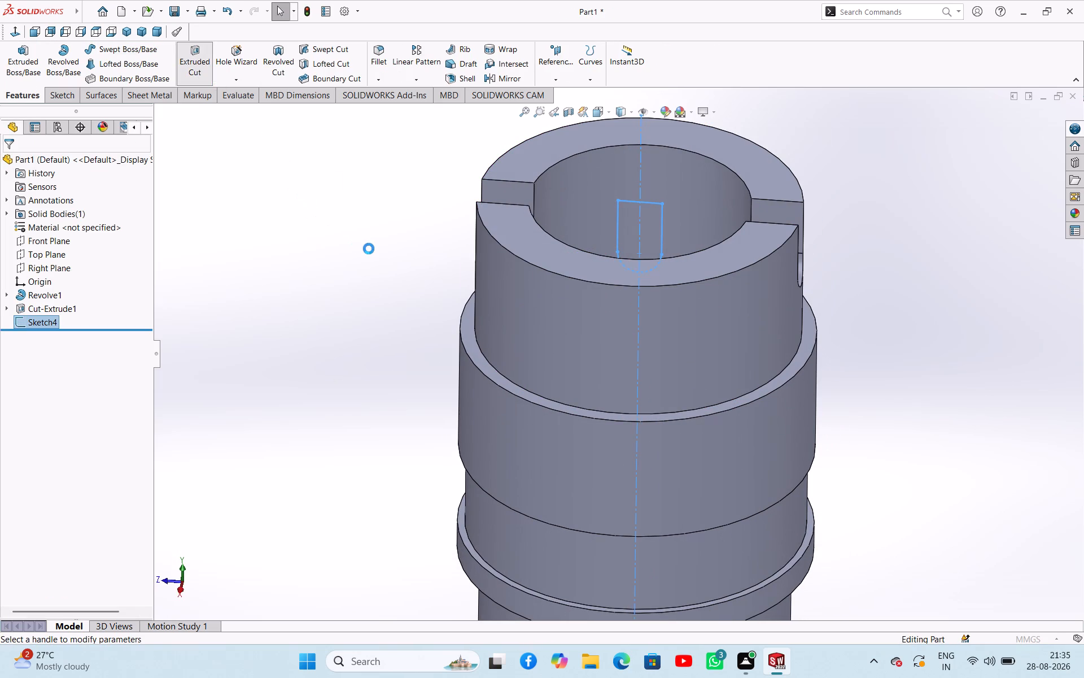
left_click(11, 159)
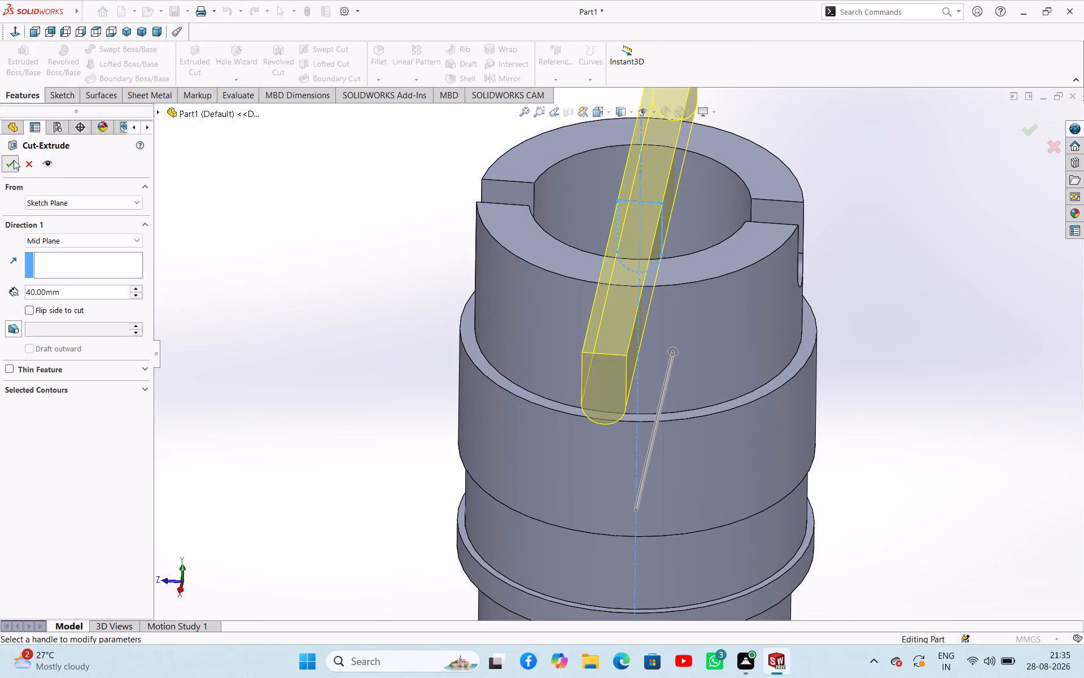
left_click(423, 276)
scroll(563, 308, "up", 3)
middle_click_drag(602, 335, 662, 312)
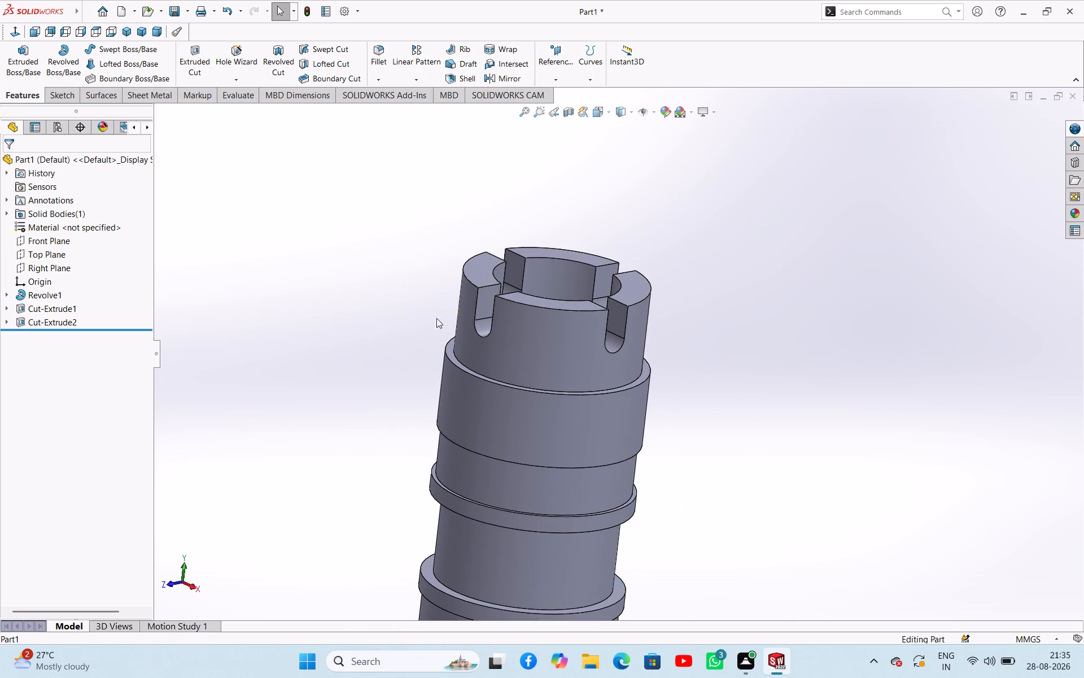
left_click(315, 299)
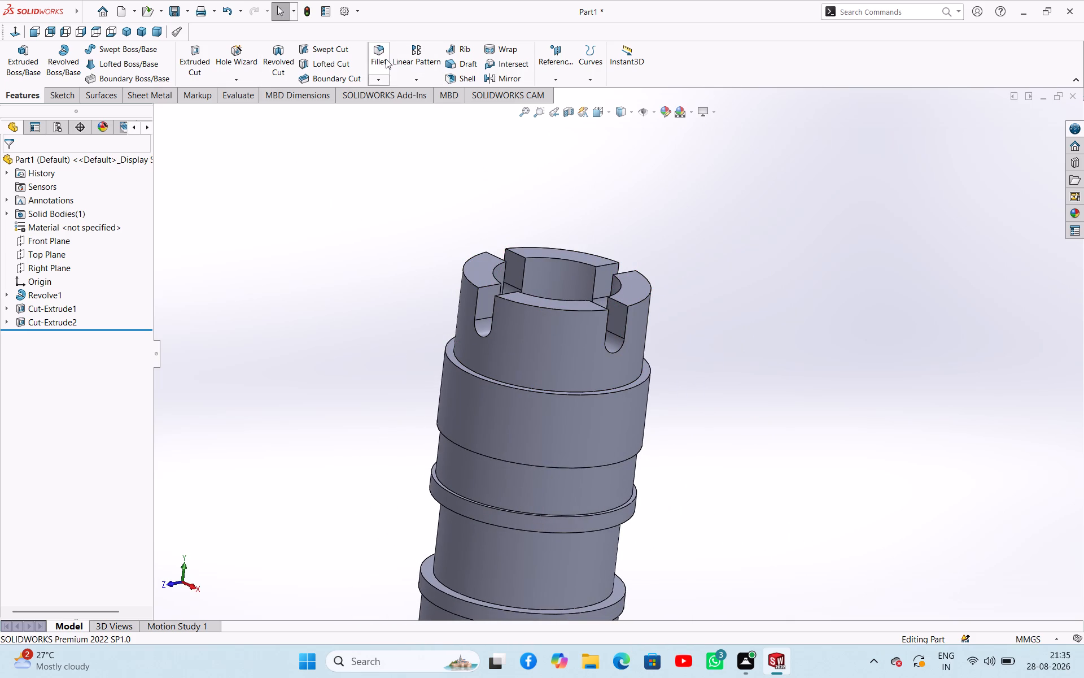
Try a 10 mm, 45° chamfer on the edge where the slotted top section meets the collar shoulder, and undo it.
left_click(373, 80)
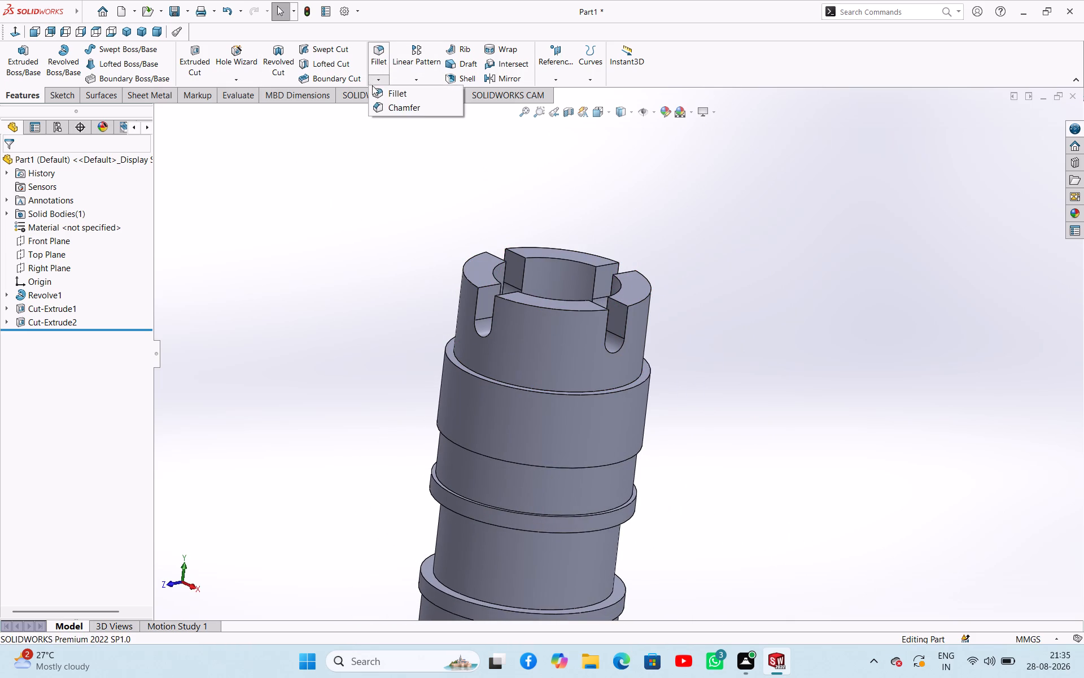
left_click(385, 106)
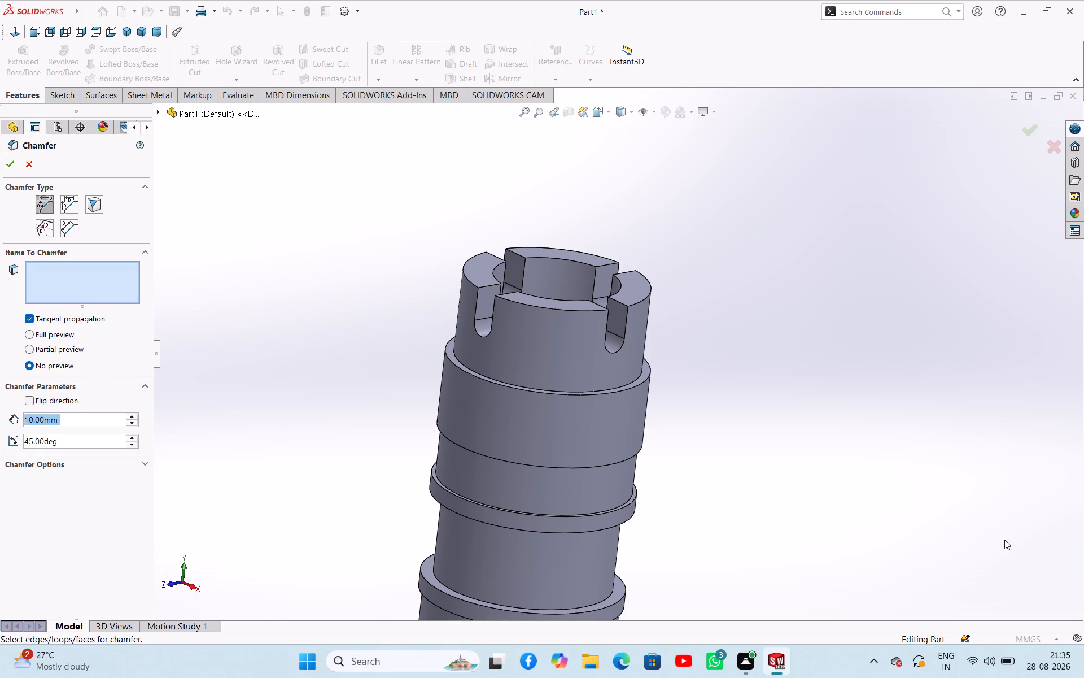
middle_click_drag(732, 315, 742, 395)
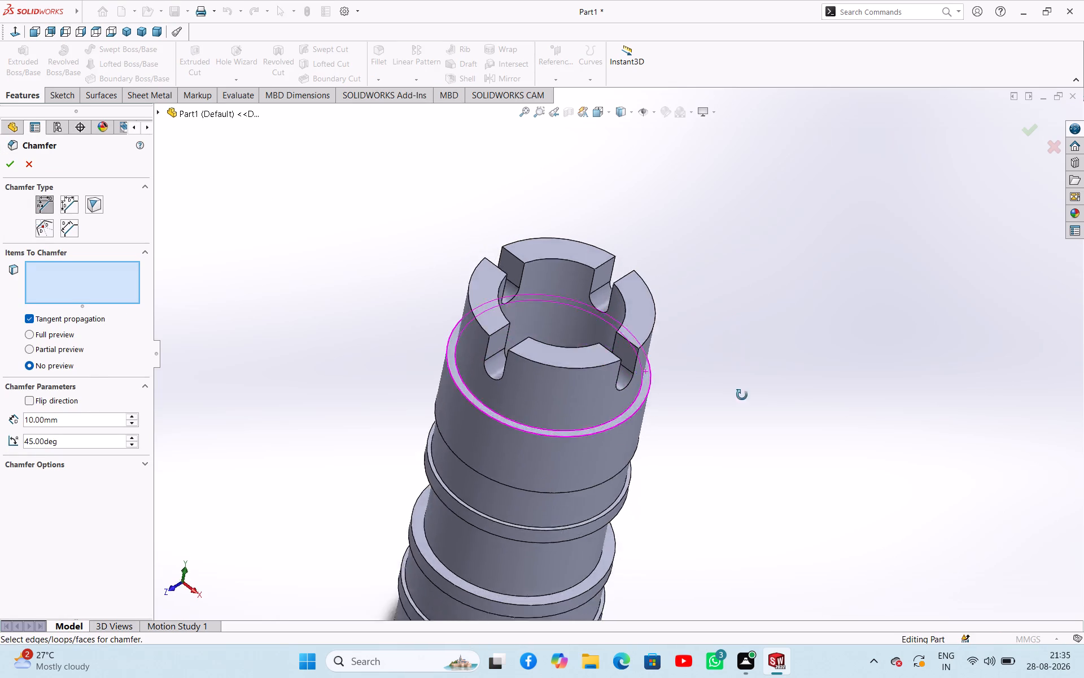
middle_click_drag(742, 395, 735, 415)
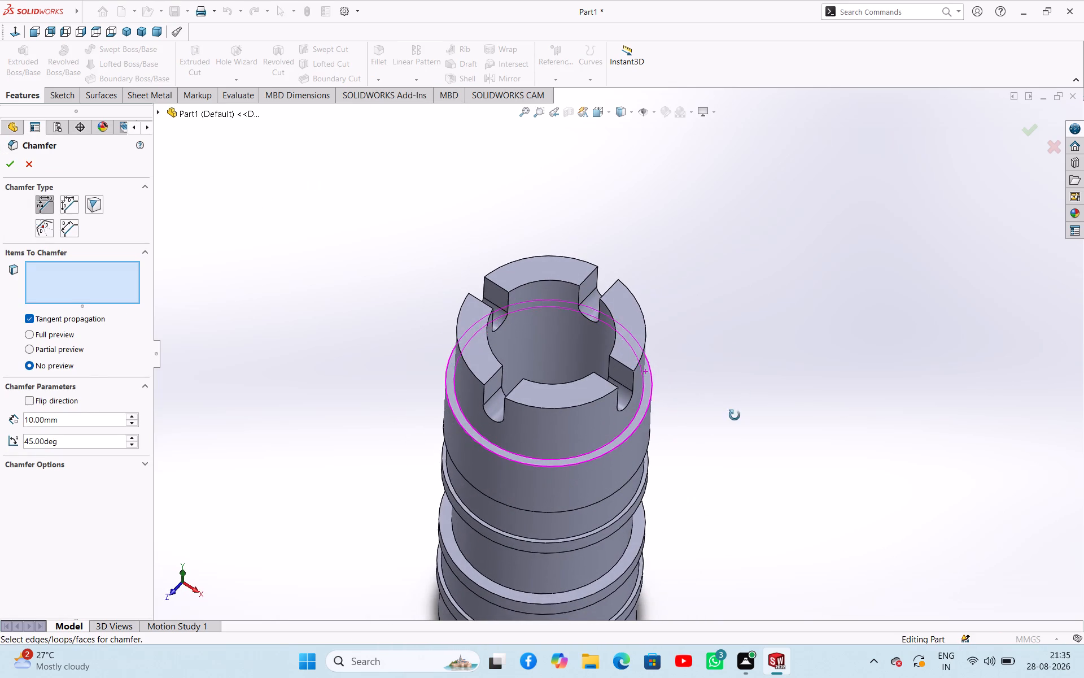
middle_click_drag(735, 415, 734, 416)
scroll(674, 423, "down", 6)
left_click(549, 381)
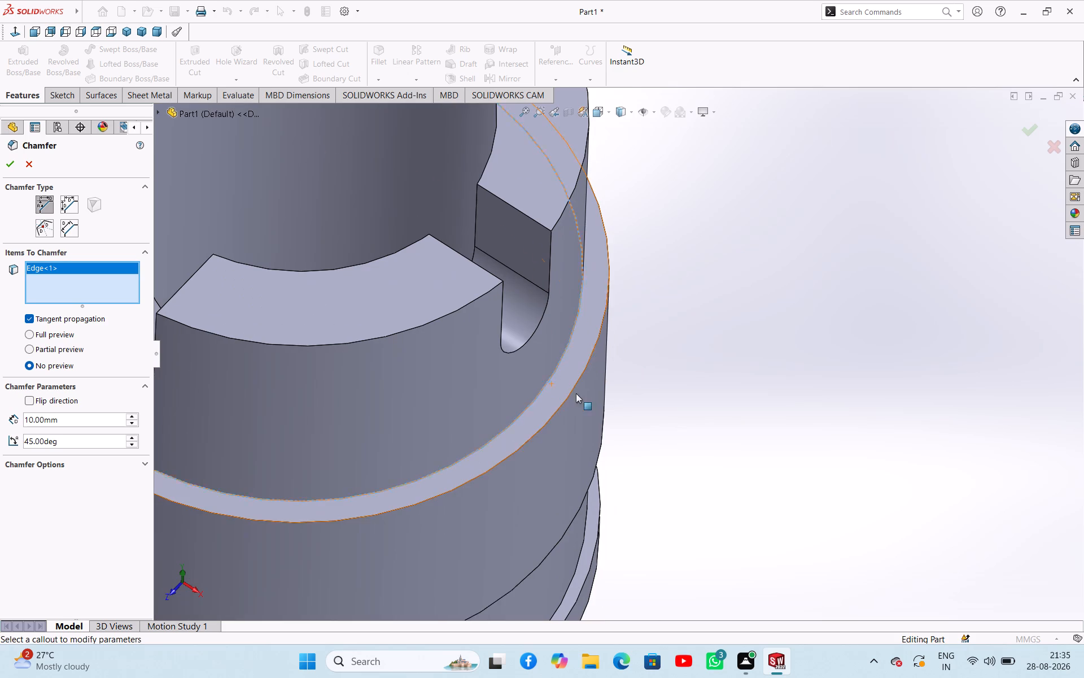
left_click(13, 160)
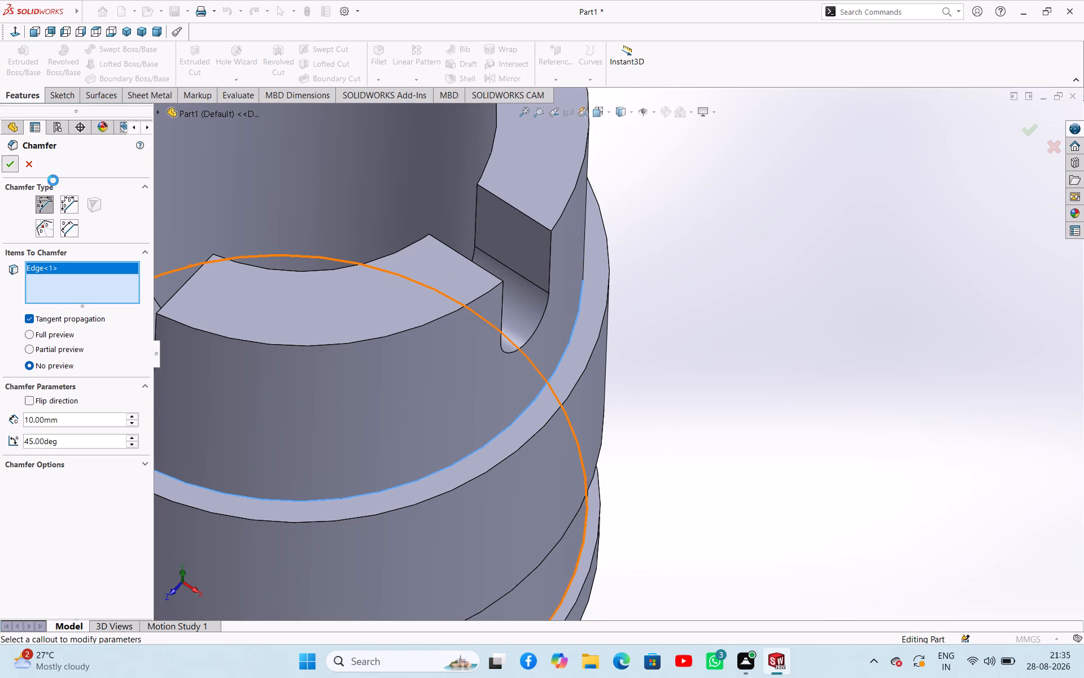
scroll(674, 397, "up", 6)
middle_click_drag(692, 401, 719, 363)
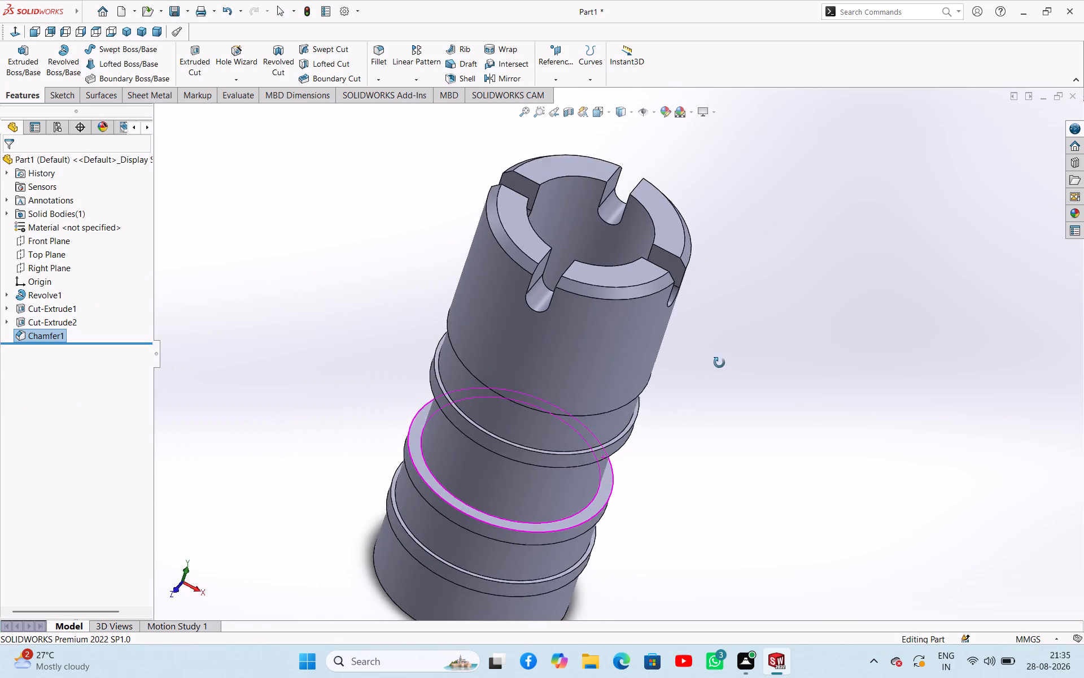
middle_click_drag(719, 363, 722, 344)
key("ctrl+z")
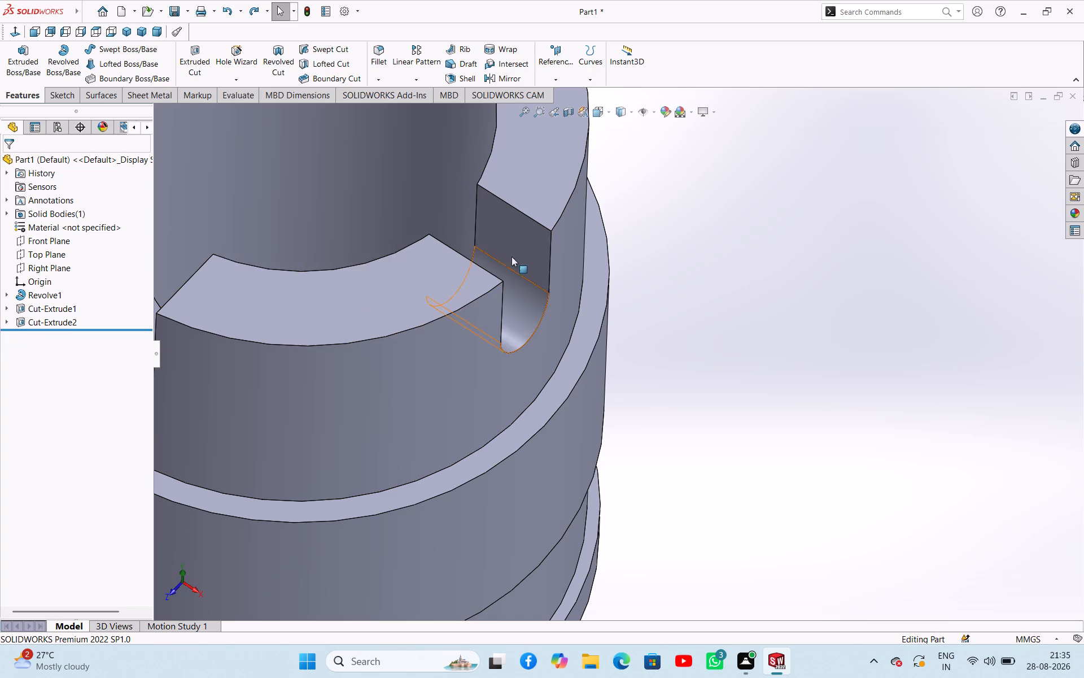
Chamfer the edge where the slotted top section meets the collar shoulder by 1 mm at 45°.
left_click(382, 78)
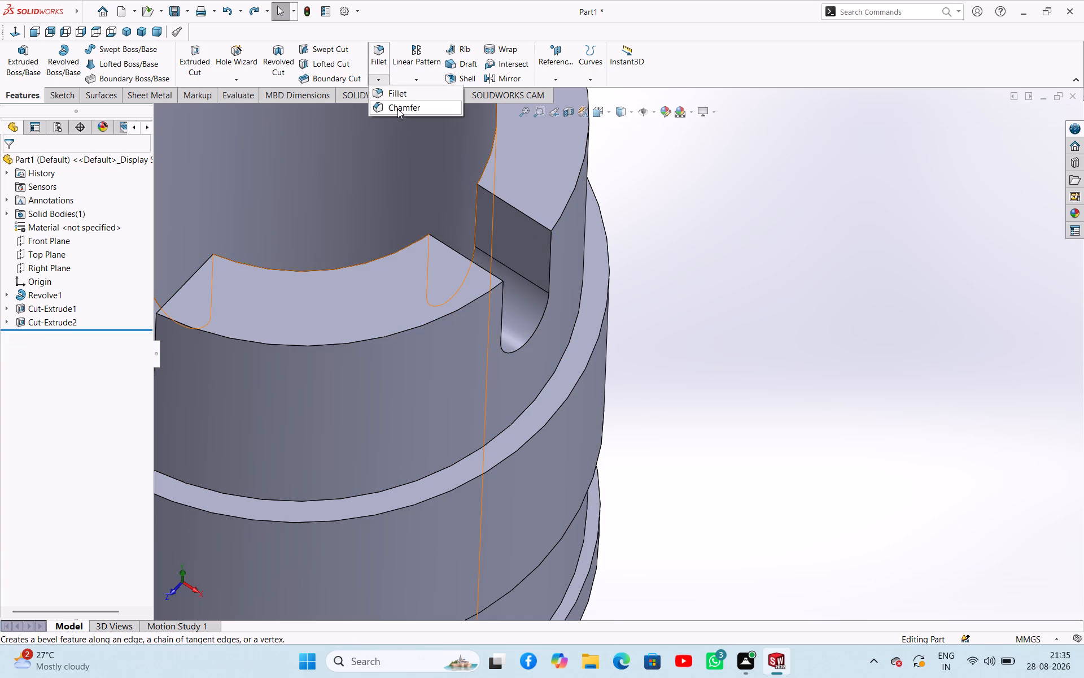
left_click(397, 108)
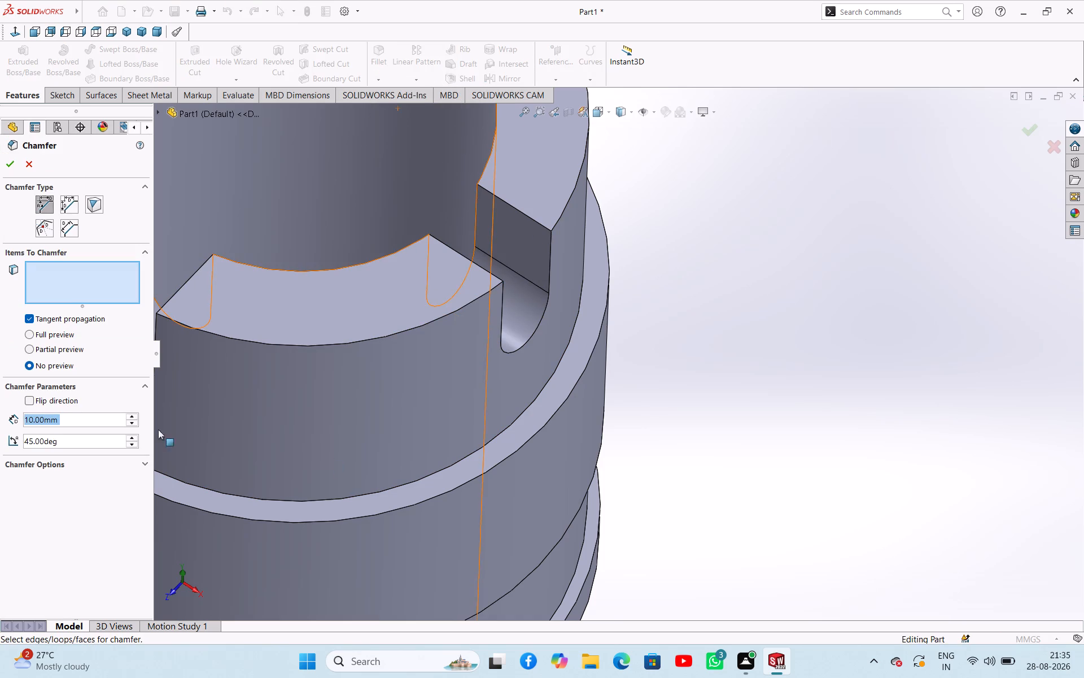
key("1")
left_click(774, 336)
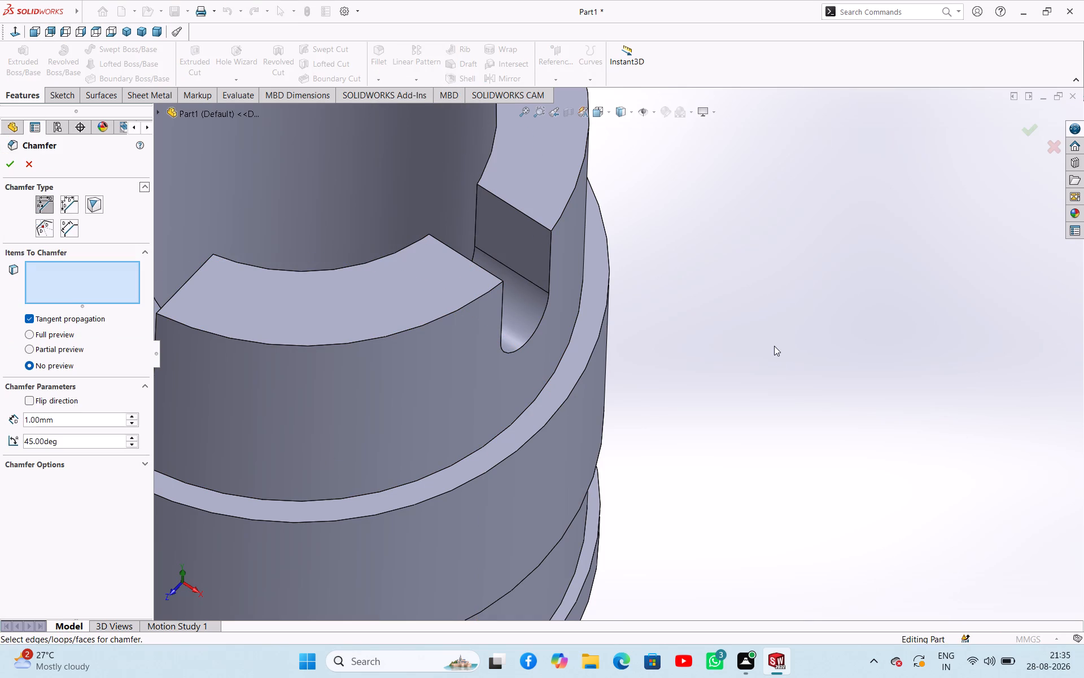
left_click(563, 360)
left_click(6, 162)
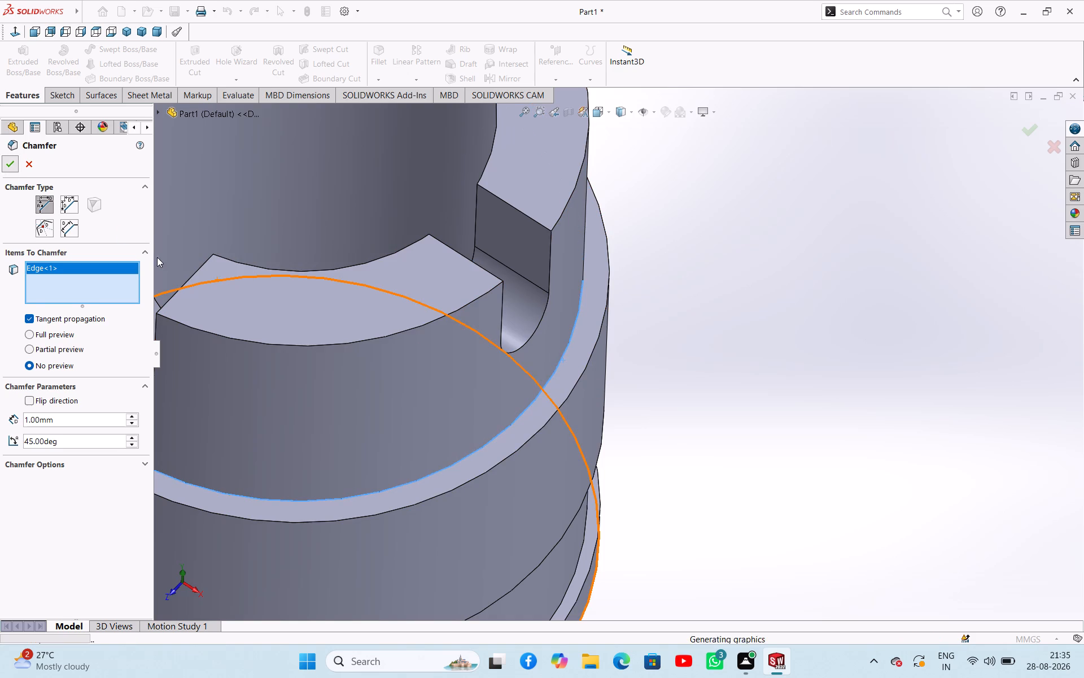
Examine the chamfered collar shoulder and the whole part from several angles and from the front.
middle_click_drag(732, 395, 745, 295)
scroll(698, 261, "up", 3)
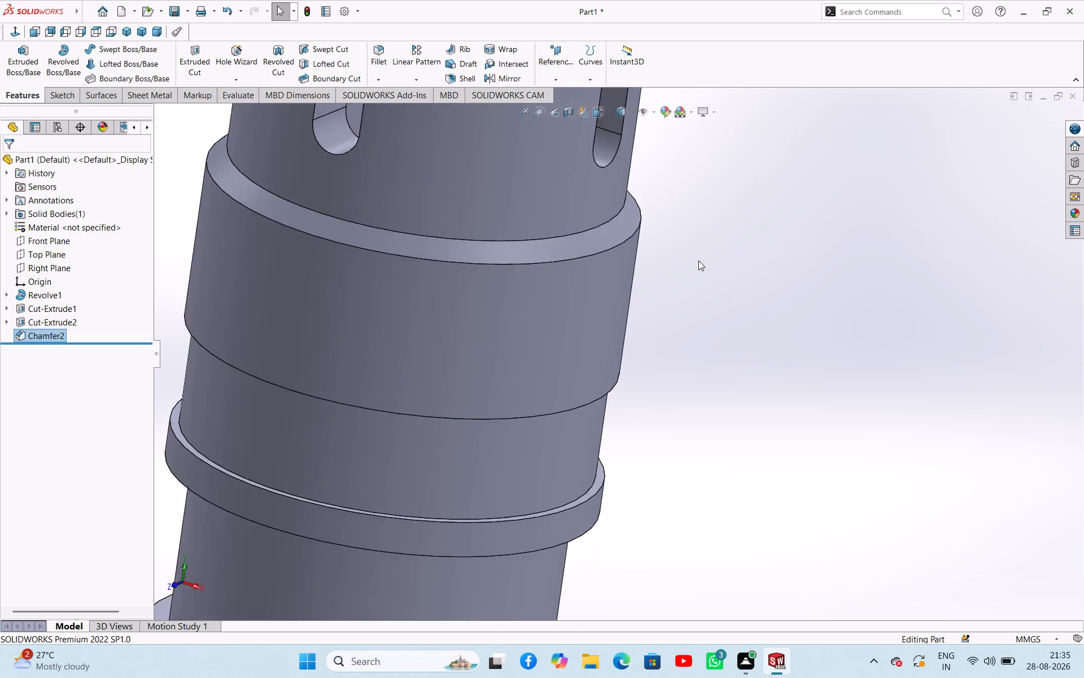
scroll(698, 260, "up", 2)
middle_click_drag(610, 293, 586, 241)
middle_click_drag(618, 280, 655, 298)
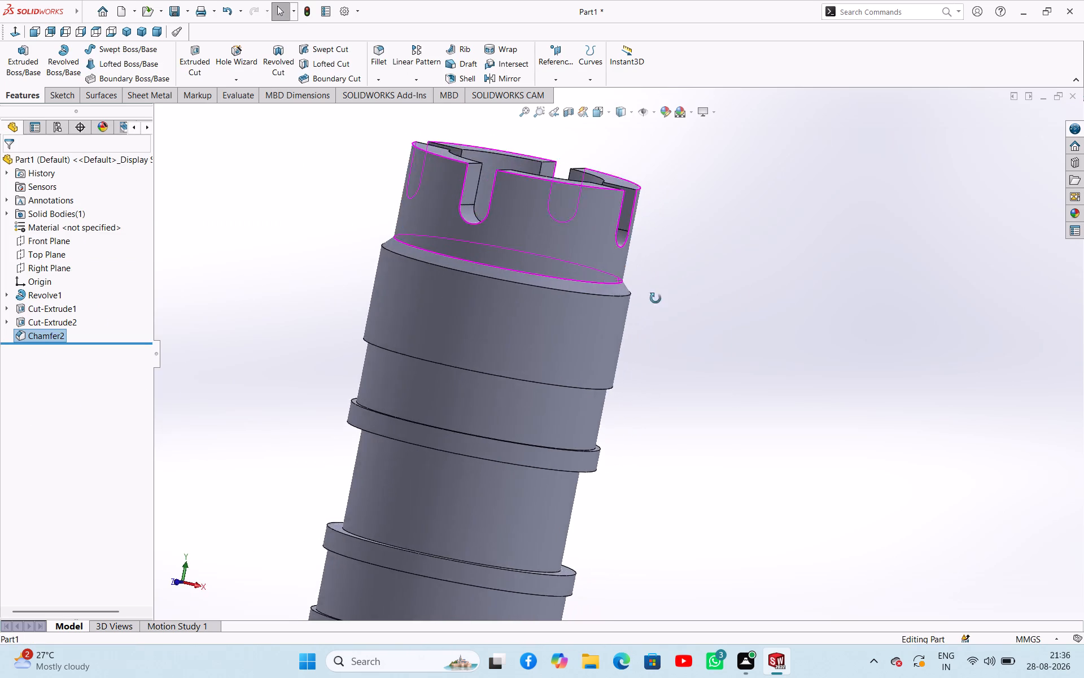
middle_click_drag(655, 298, 730, 376)
scroll(745, 434, "up", 4)
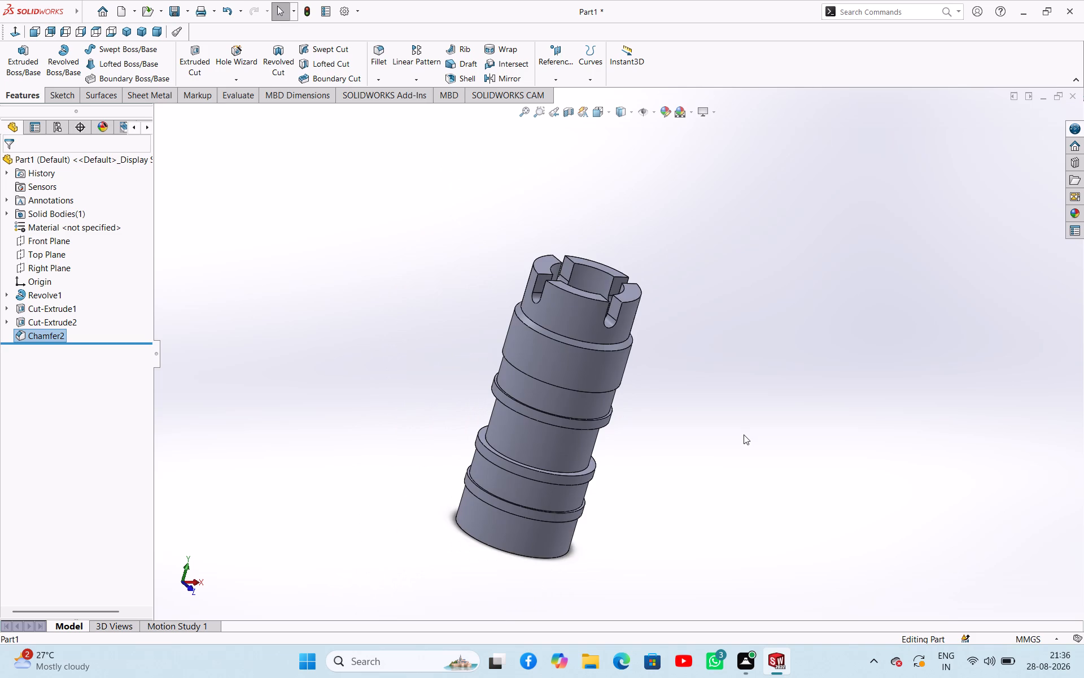
scroll(740, 437, "up", 3)
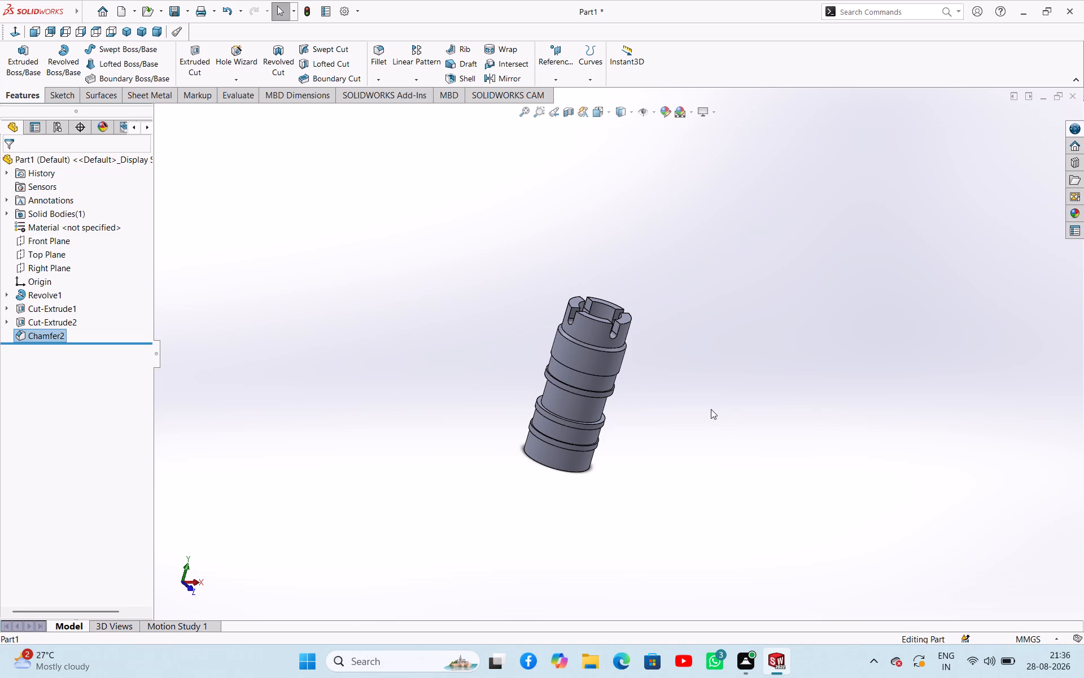
left_click(193, 589)
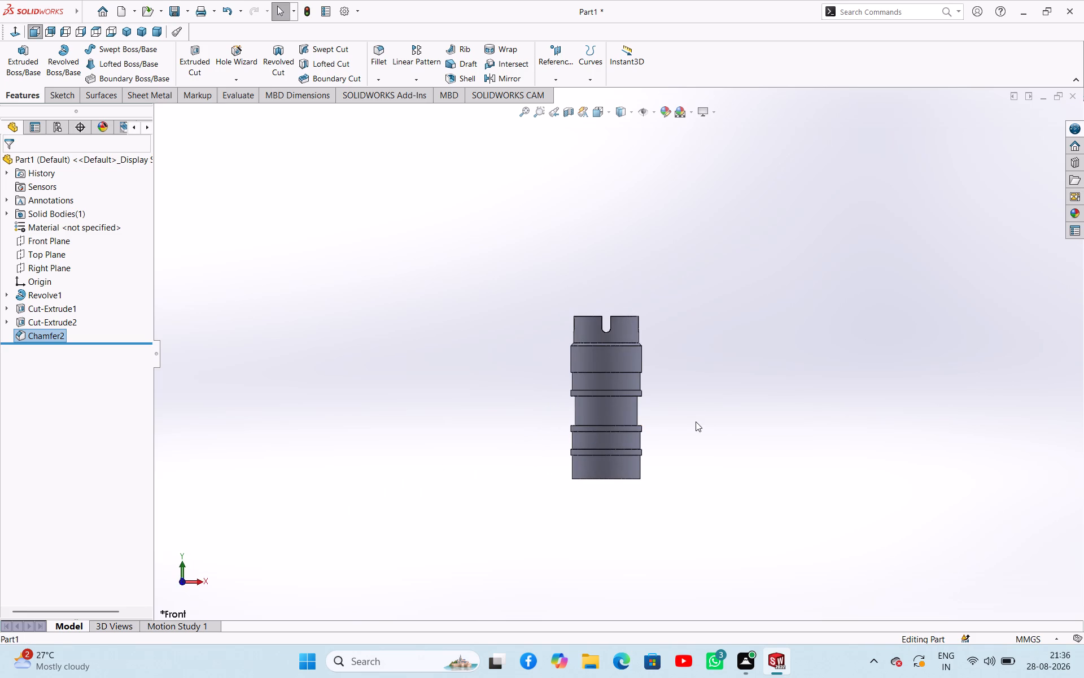
scroll(696, 421, "up", 1)
scroll(683, 404, "down", 3)
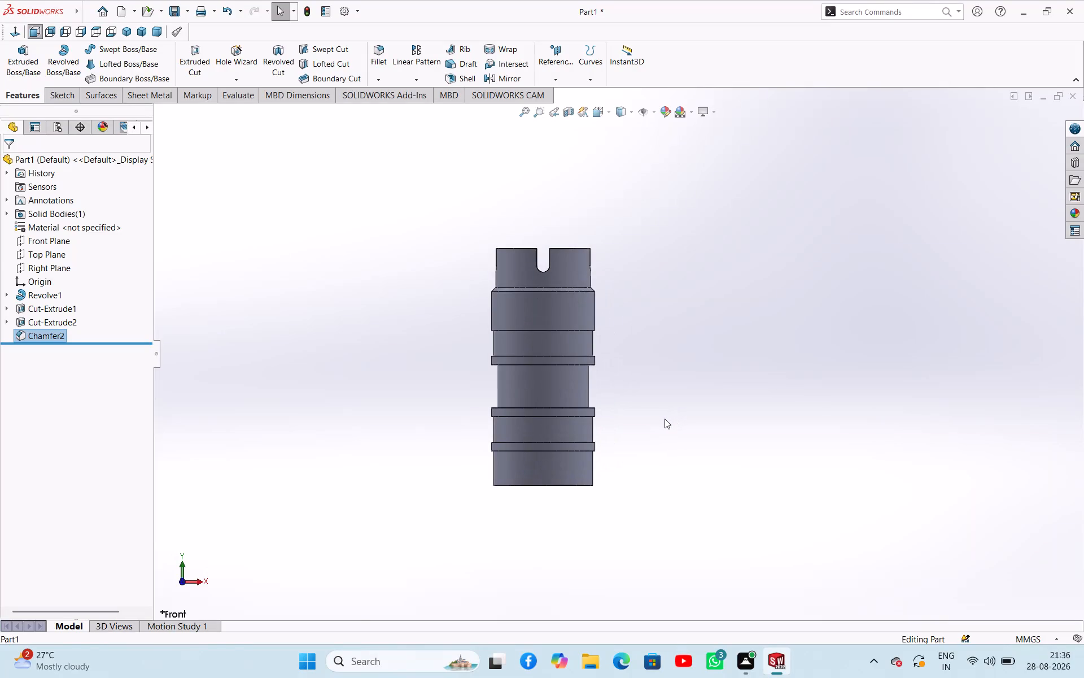
scroll(665, 419, "up", 1)
scroll(665, 419, "down", 1)
scroll(663, 418, "up", 1)
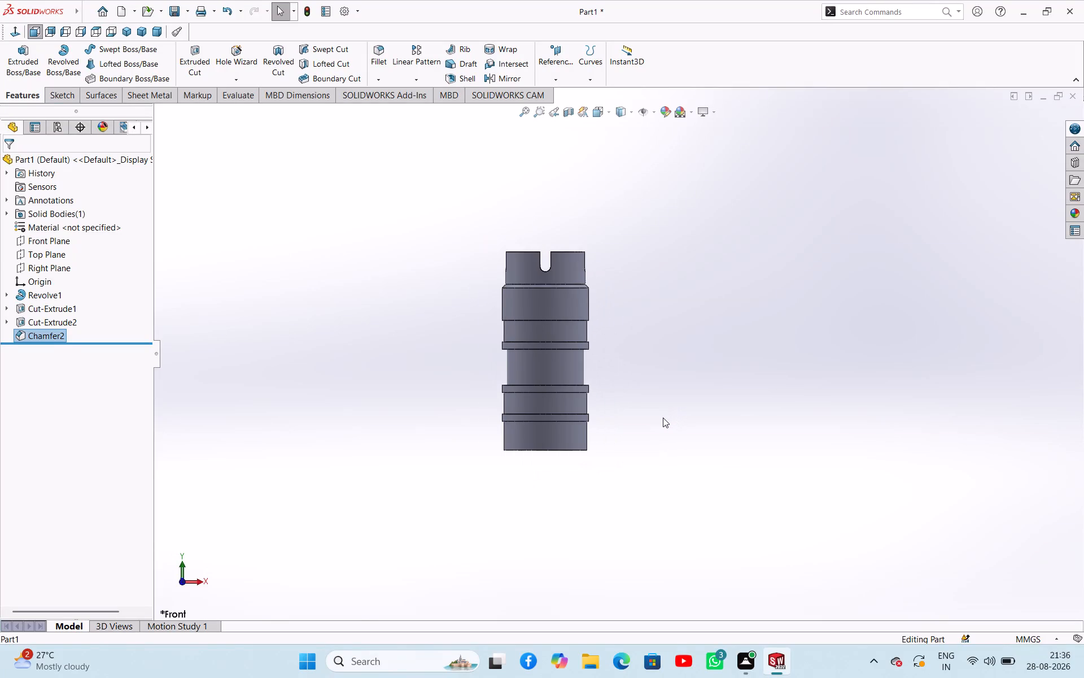
scroll(663, 418, "down", 1)
scroll(663, 418, "up", 1)
scroll(663, 418, "down", 1)
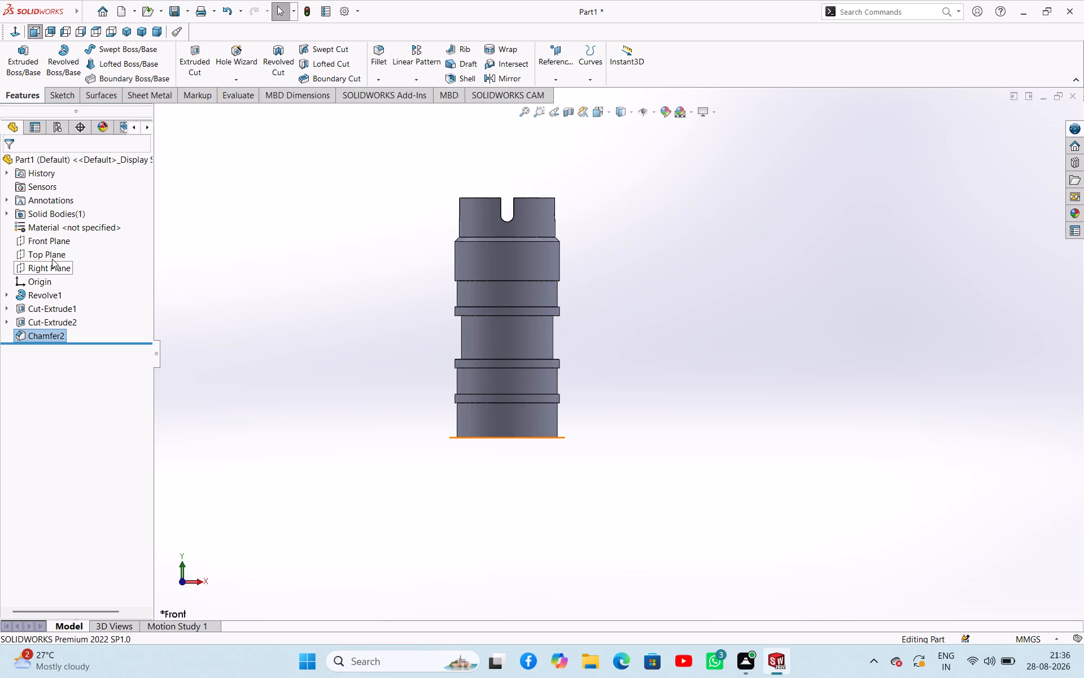
Start a new sketch on the Front Plane.
left_click(53, 236)
left_click(62, 219)
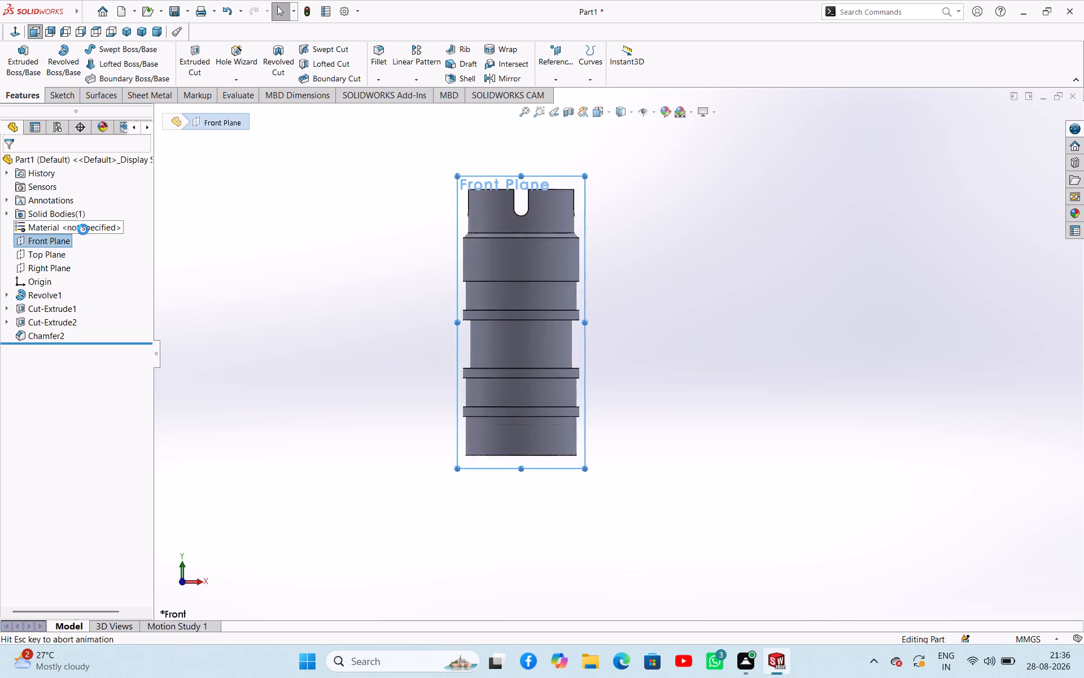
left_click(414, 334)
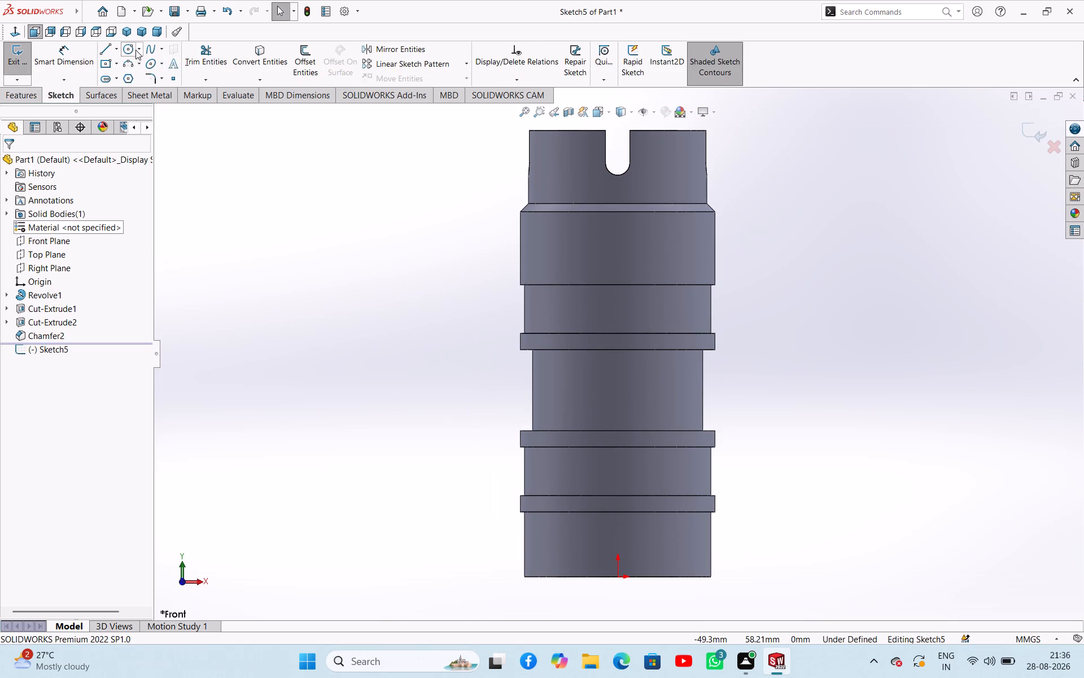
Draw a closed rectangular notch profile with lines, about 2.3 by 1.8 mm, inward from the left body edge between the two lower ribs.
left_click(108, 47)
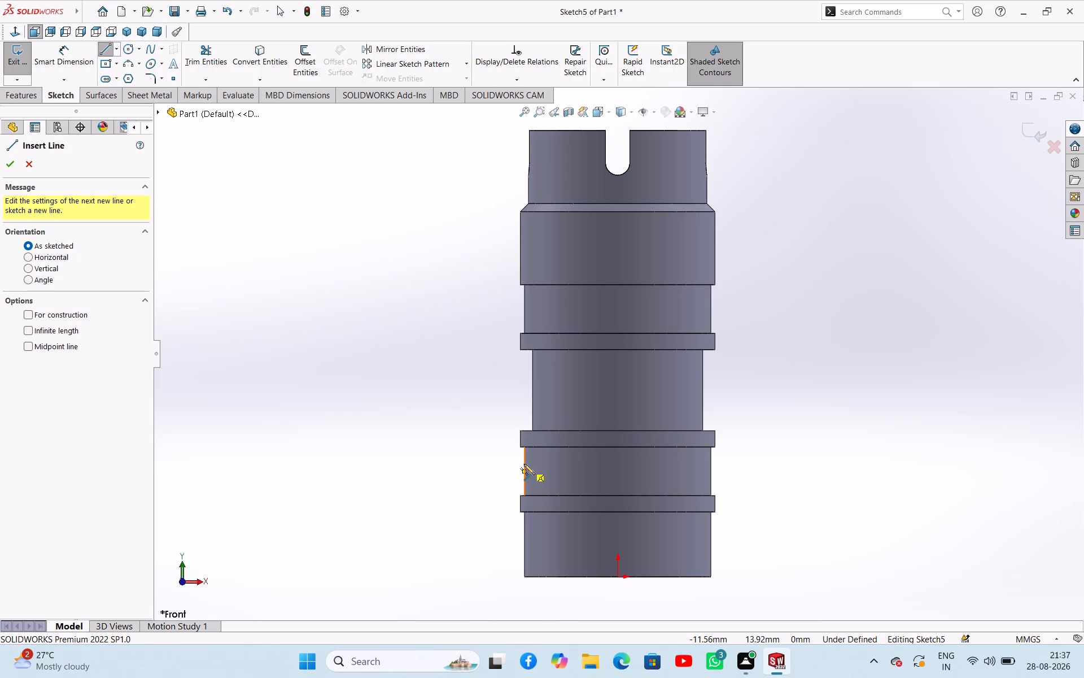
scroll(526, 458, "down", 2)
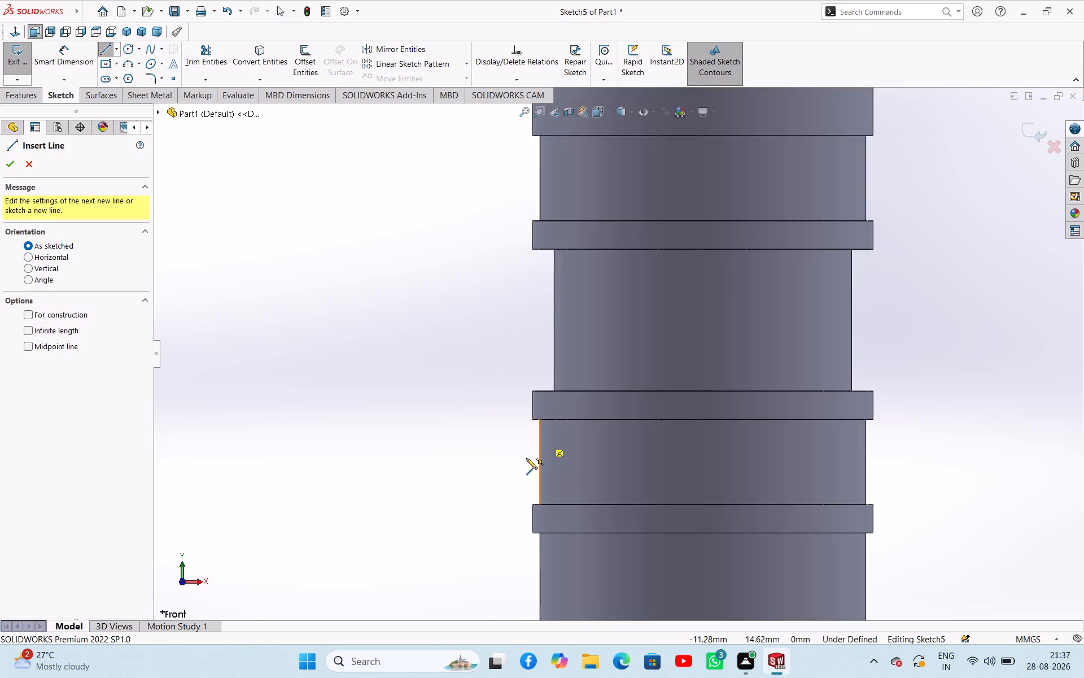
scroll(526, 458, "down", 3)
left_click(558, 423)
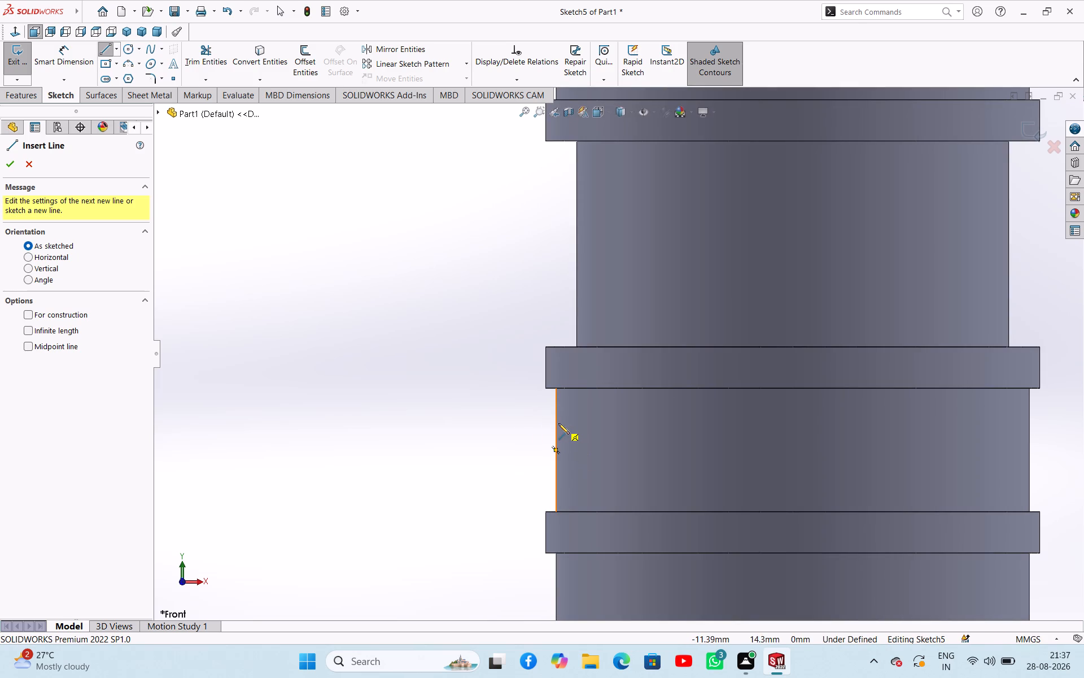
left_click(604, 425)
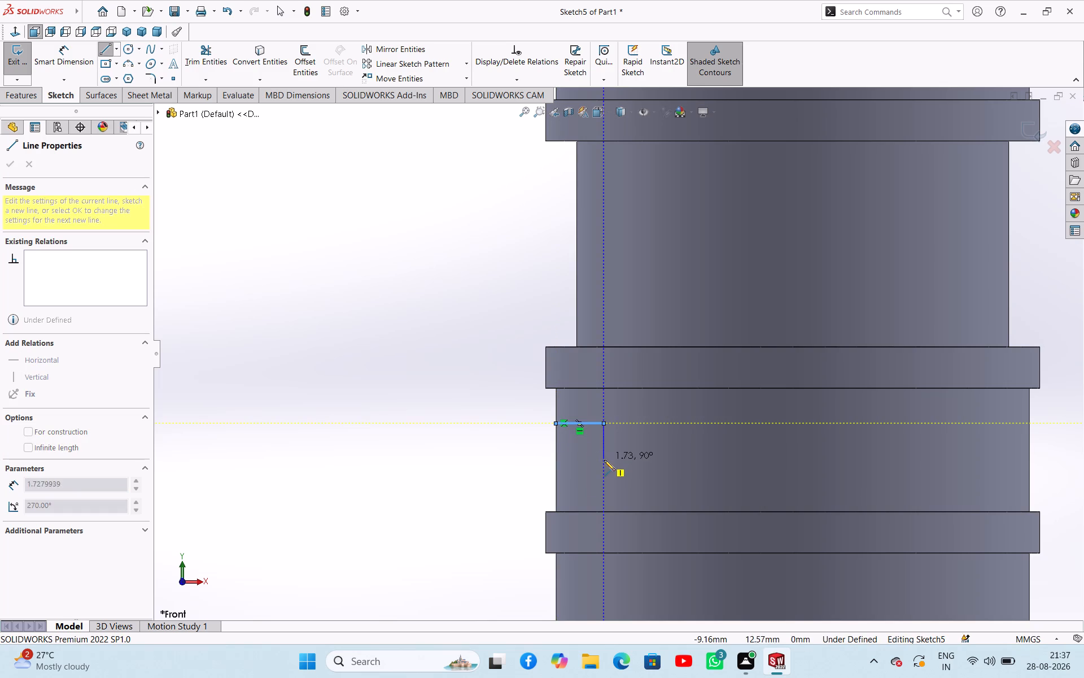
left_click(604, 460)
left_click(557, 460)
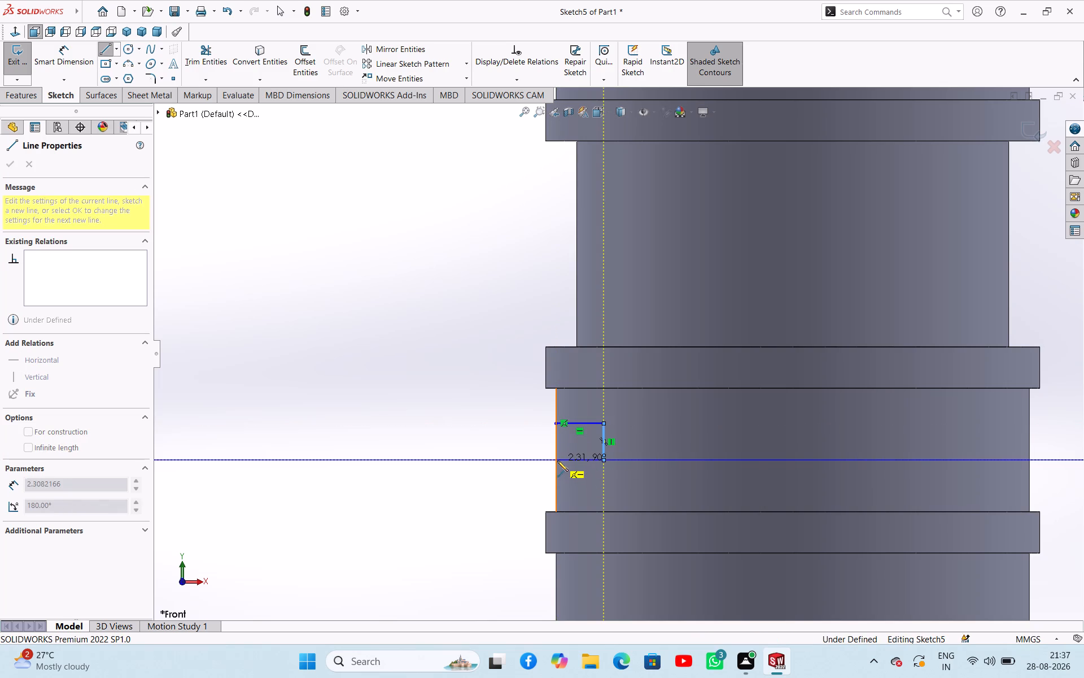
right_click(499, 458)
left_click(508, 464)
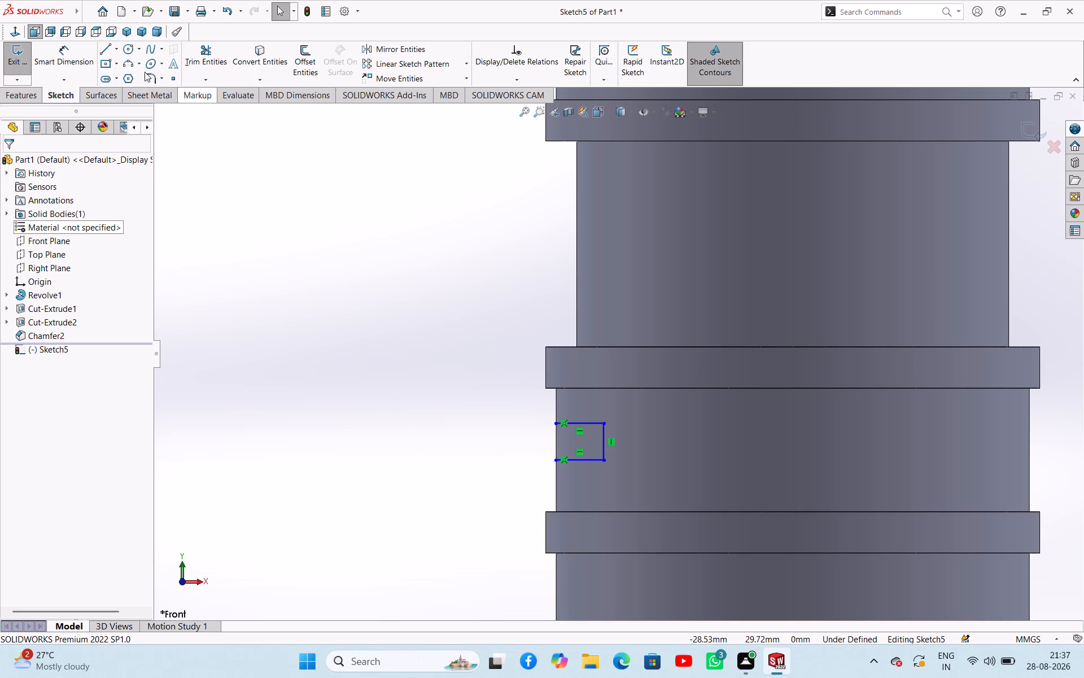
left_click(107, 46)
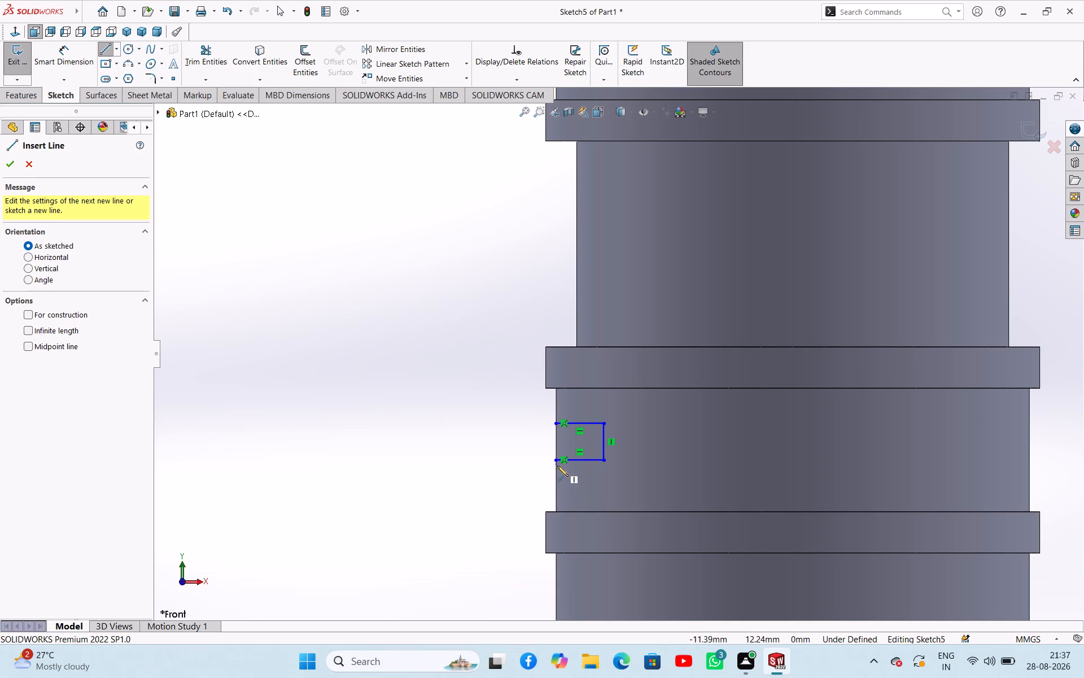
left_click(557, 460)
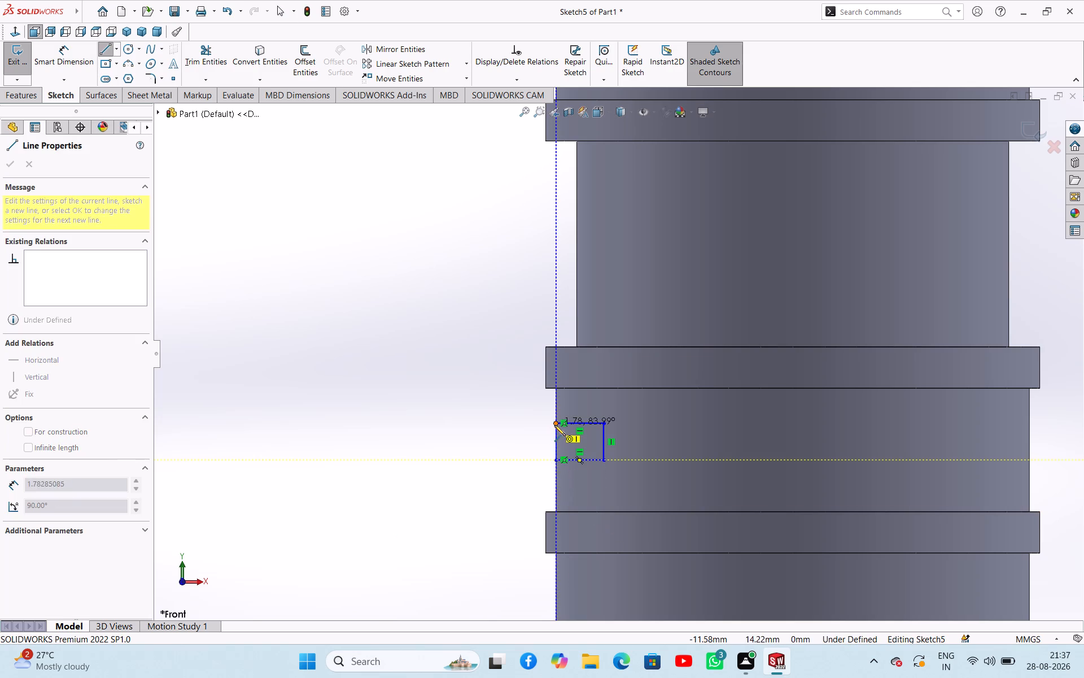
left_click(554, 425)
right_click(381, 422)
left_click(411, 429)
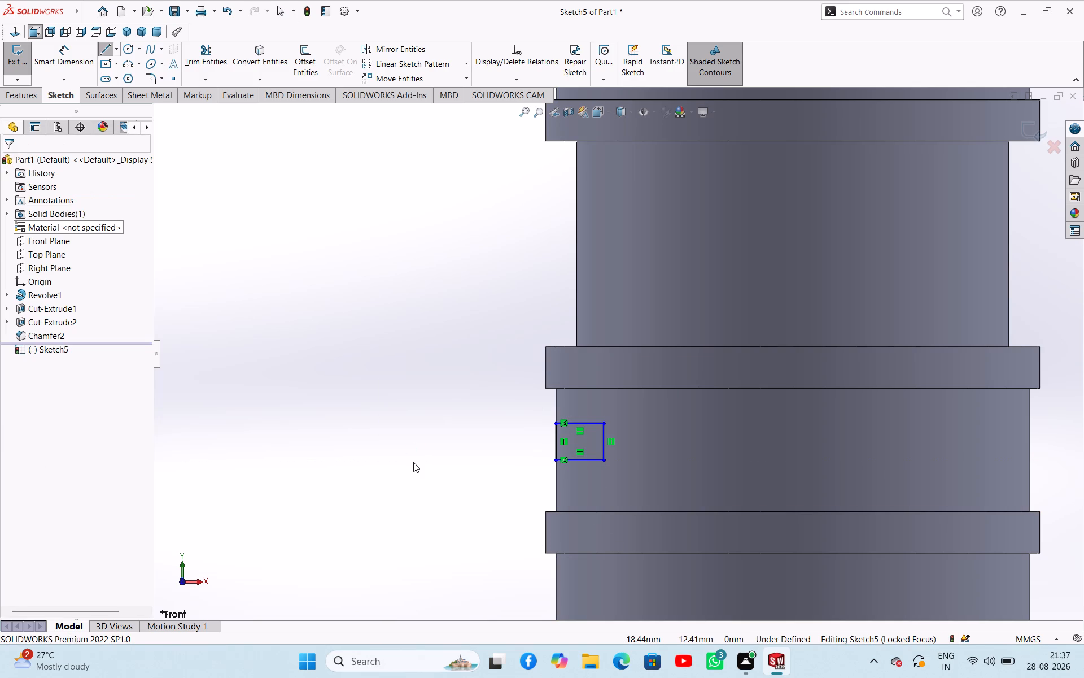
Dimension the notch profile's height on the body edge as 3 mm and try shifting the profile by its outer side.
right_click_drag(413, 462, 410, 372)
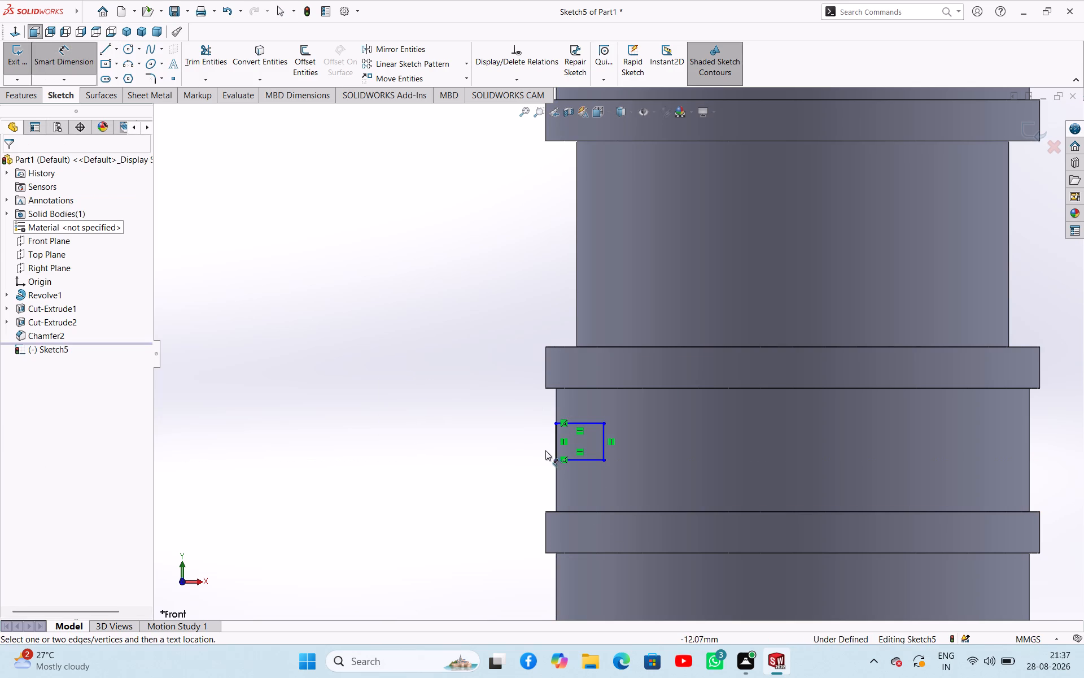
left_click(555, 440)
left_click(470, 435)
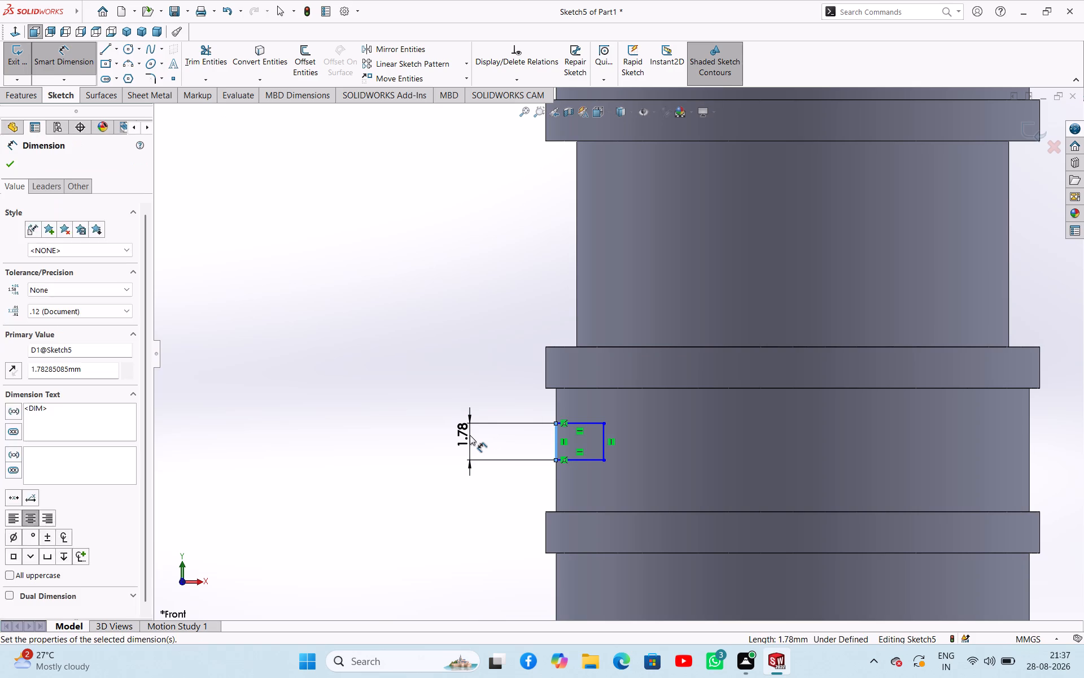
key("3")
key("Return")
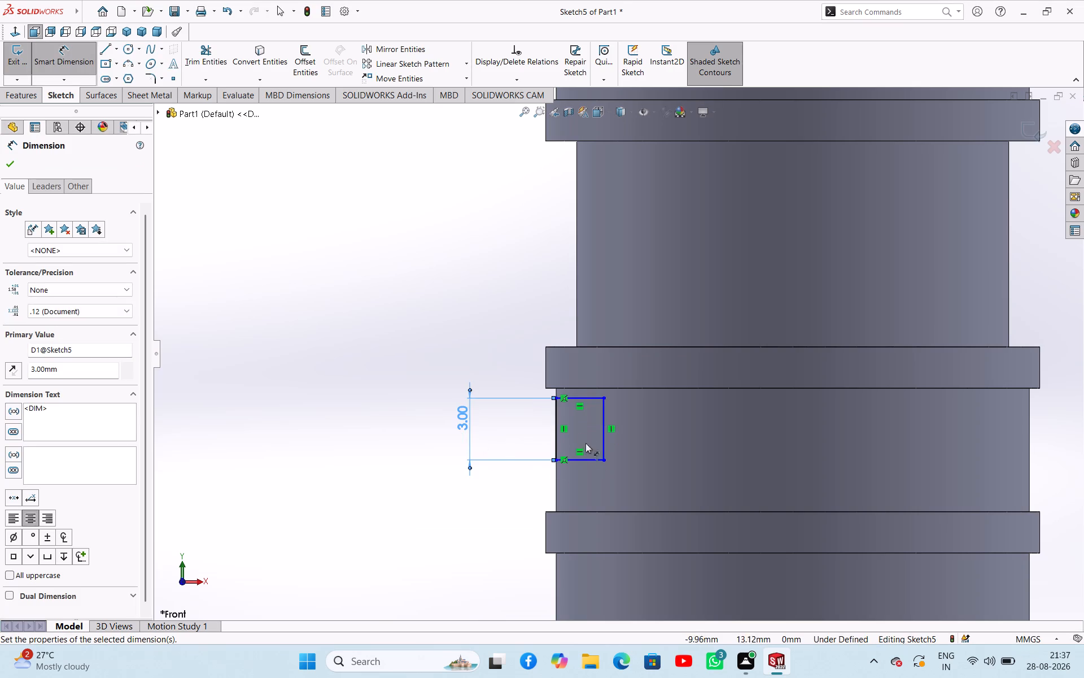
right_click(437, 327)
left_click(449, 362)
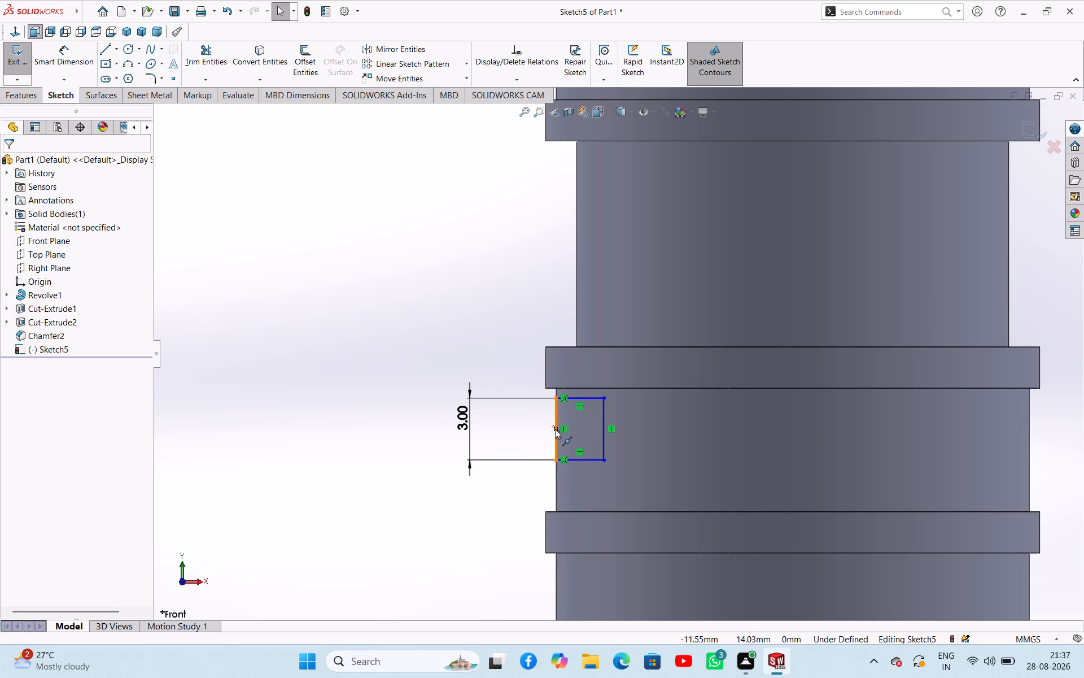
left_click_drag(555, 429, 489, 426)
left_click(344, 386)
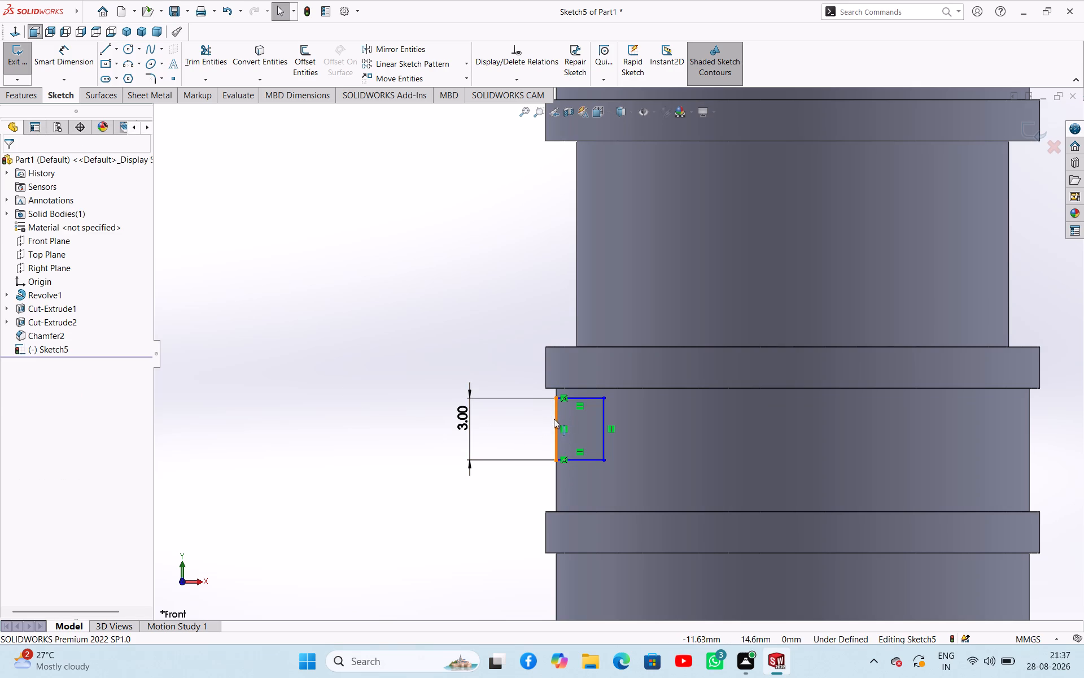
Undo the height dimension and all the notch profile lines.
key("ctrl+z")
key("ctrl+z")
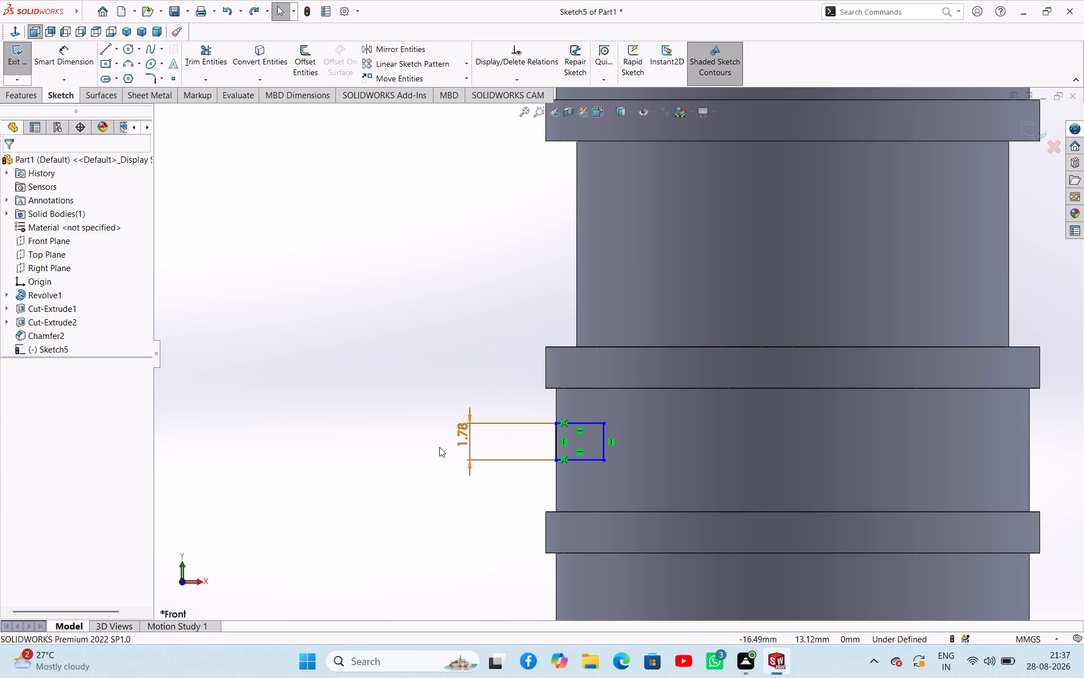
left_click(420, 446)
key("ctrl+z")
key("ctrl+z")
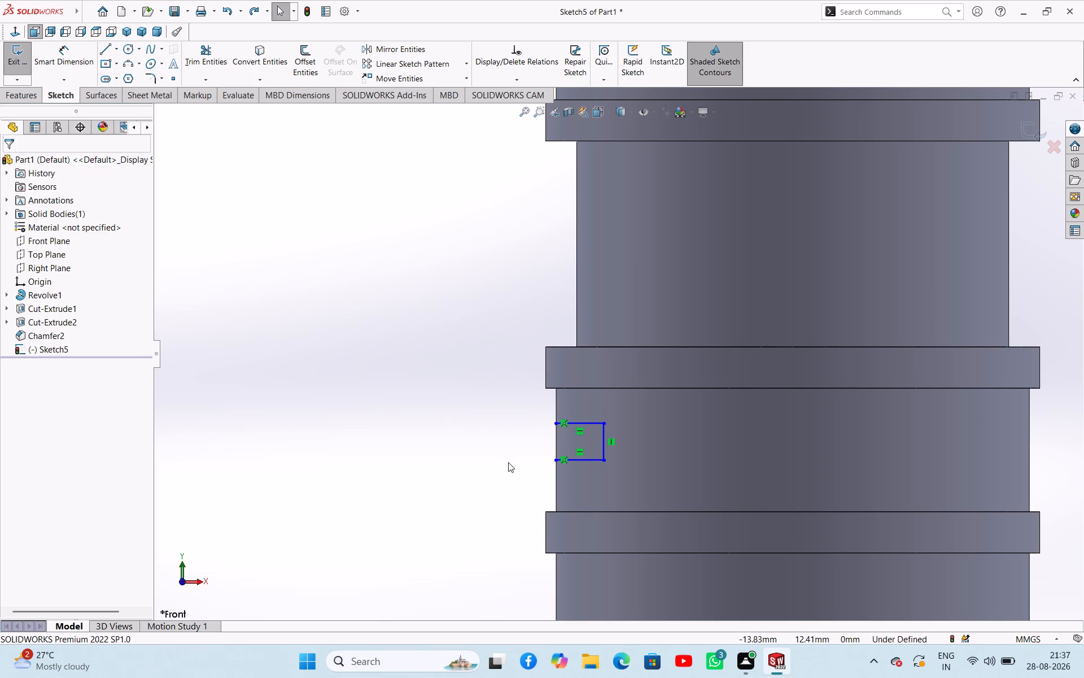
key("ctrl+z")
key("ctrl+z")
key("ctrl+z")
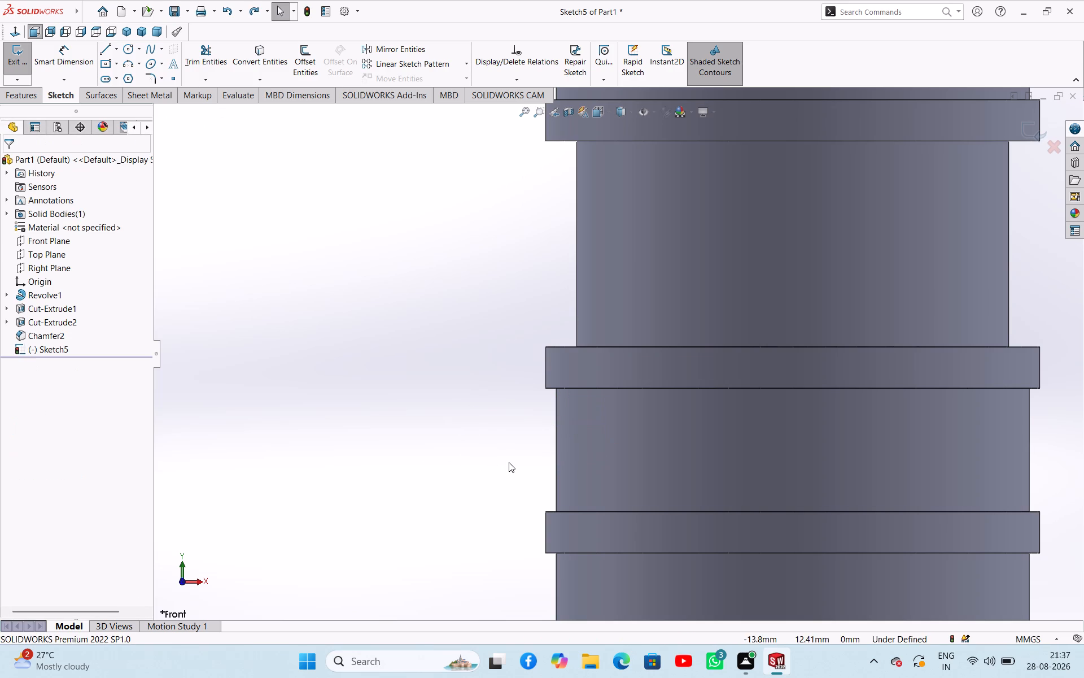
Sketch a center rectangle about 2.2 by 0.8 mm in the empty space to the left of the lower ribs.
left_click(104, 66)
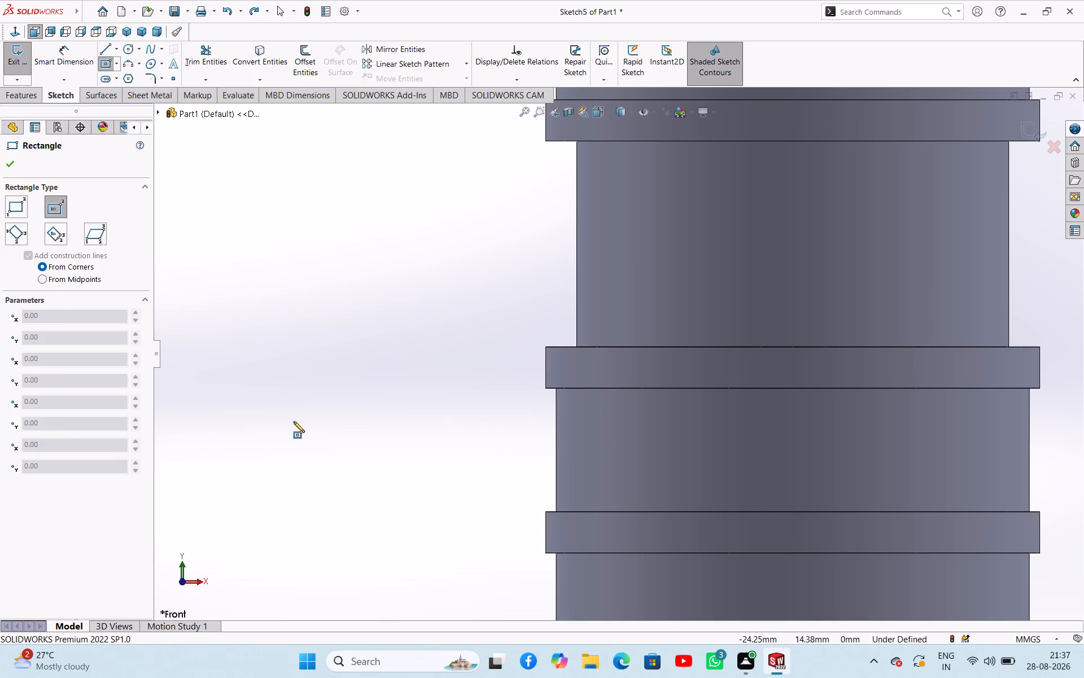
left_click(294, 422)
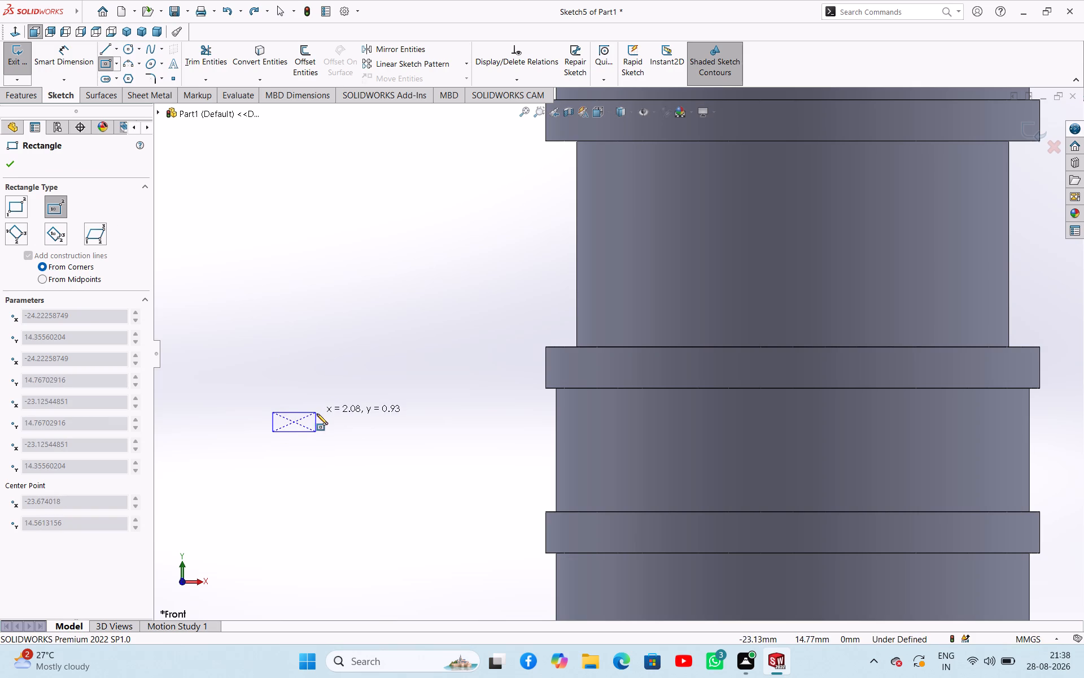
left_click(317, 414)
right_click(292, 325)
left_click(312, 338)
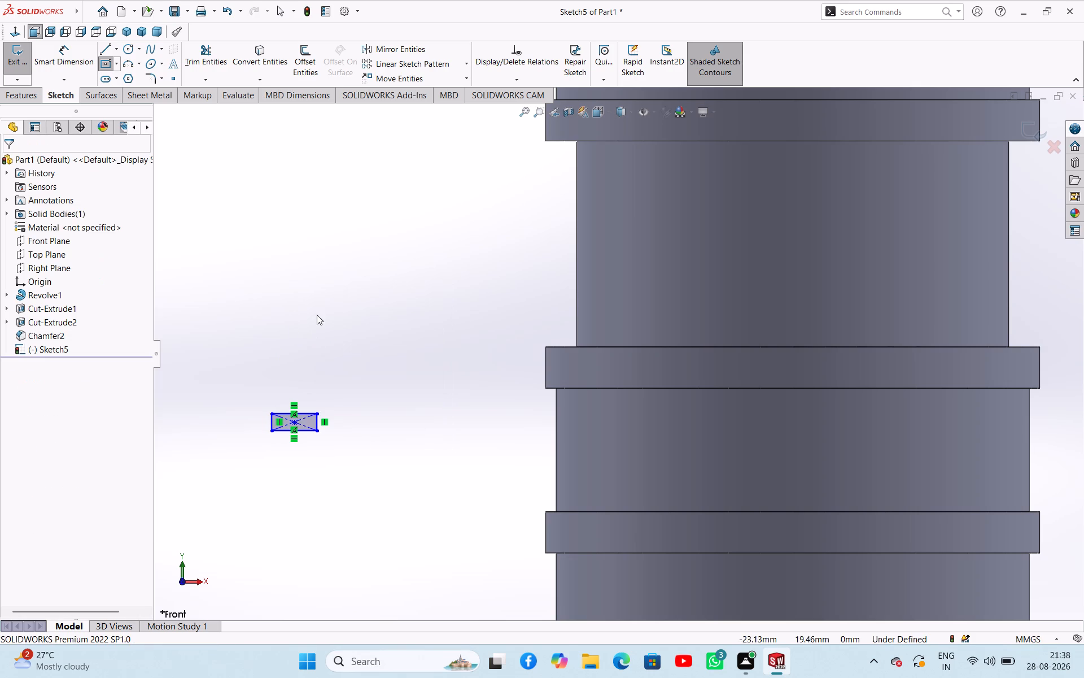
left_click(317, 315)
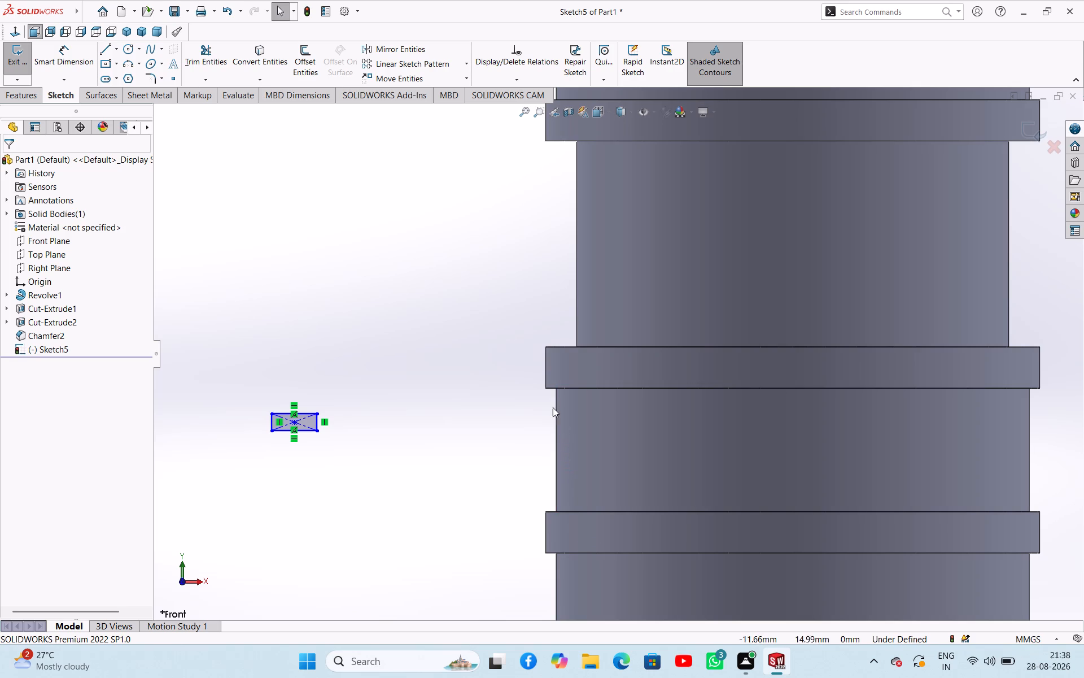
Draw a 6 mm vertical line along the left body edge, spanning the gap between the two lower ribs.
left_click(108, 46)
left_click(556, 390)
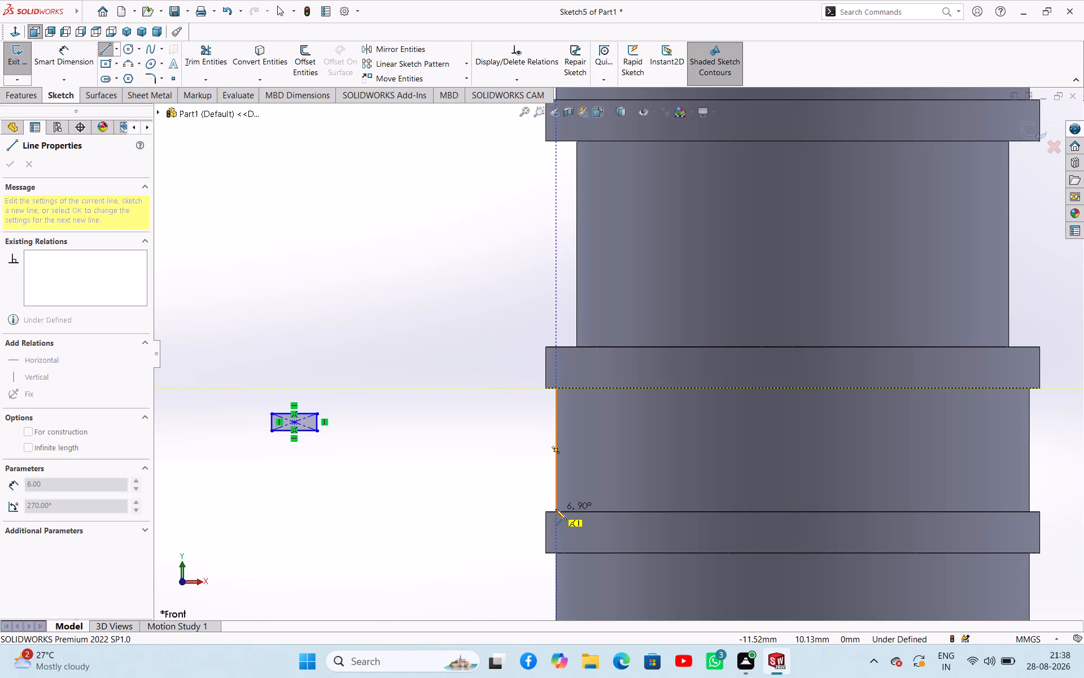
left_click(556, 511)
right_click(487, 470)
left_click(502, 480)
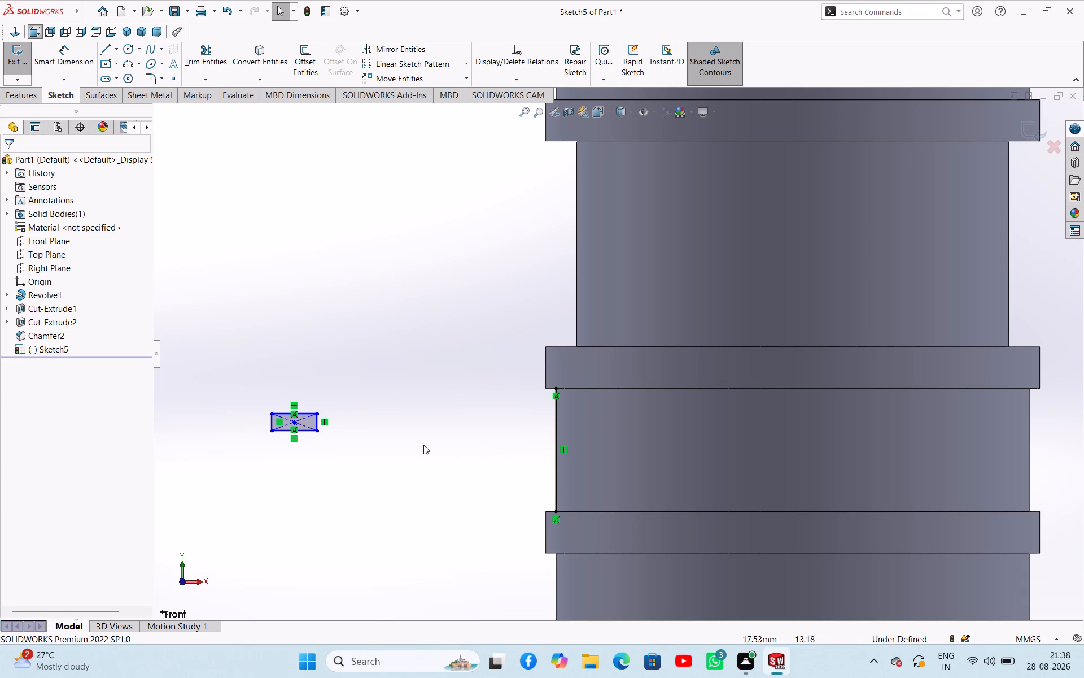
Make the midpoint of the rectangle's left side coincident with the midpoint of the vertical line on the body edge.
left_click(271, 422)
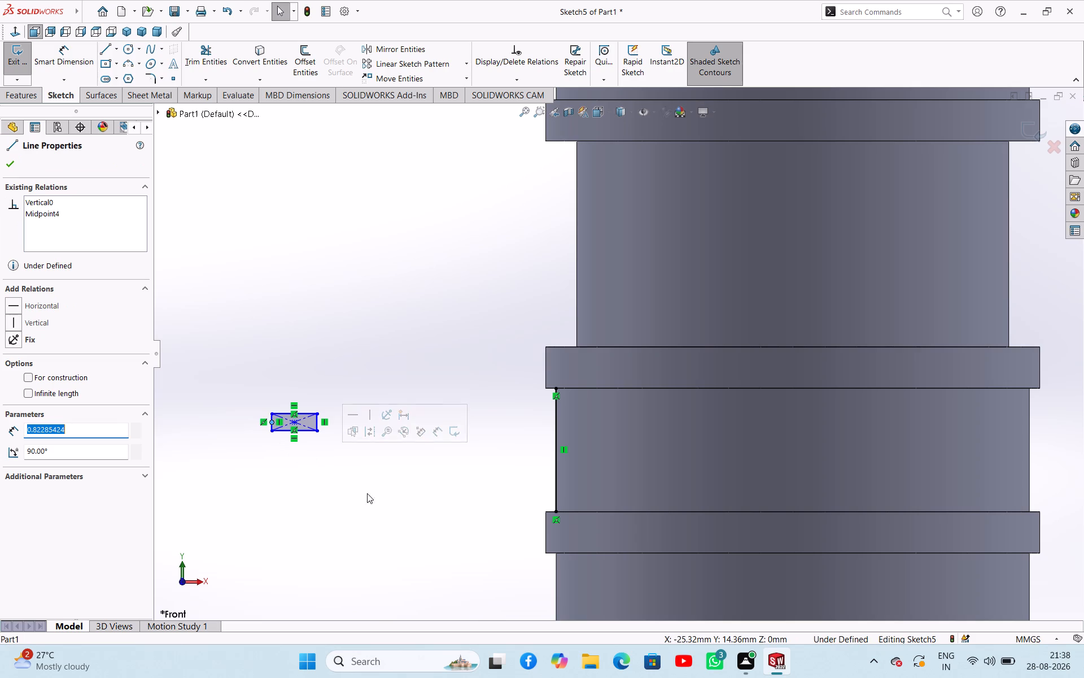
left_click(557, 449, "ctrl")
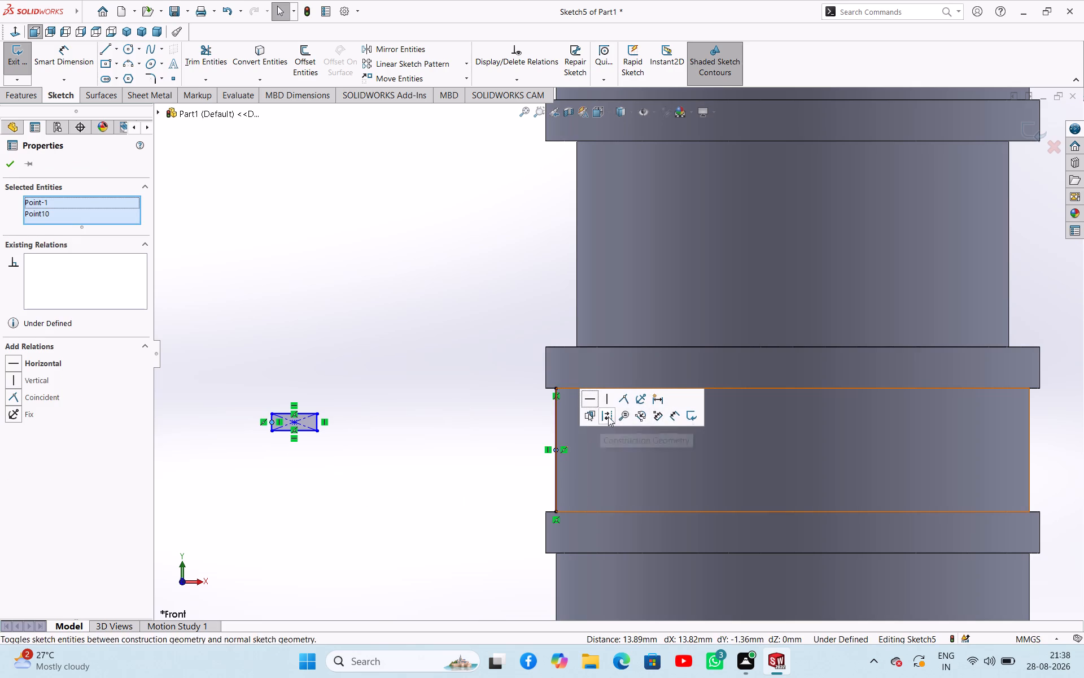
left_click(620, 402)
scroll(466, 502, "up", 3)
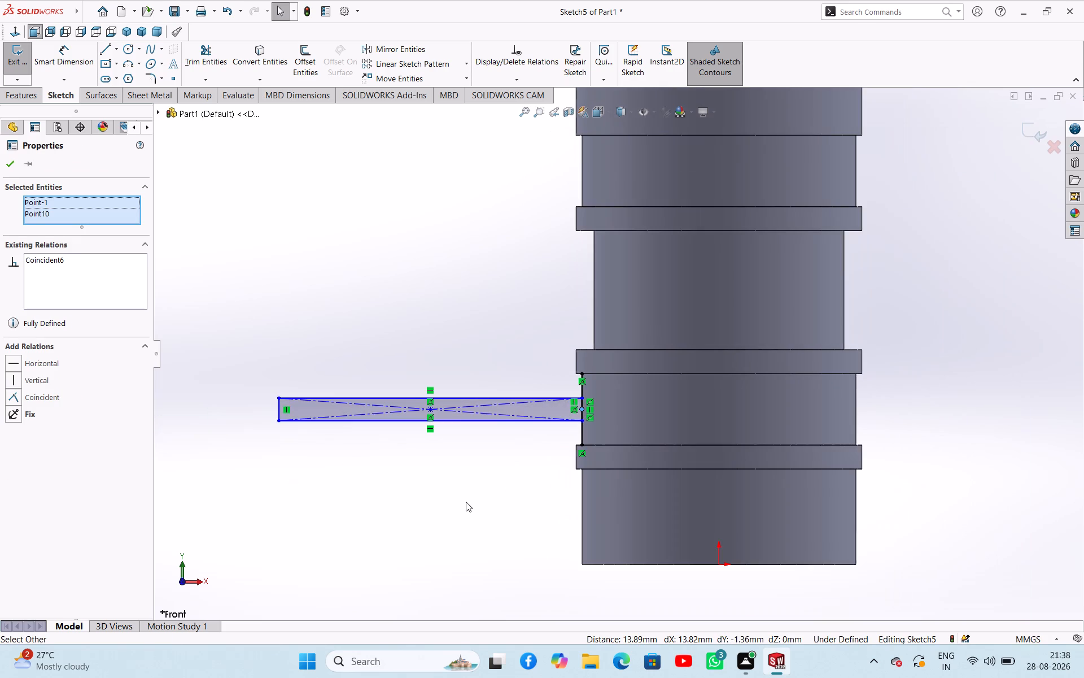
scroll(340, 428, "down", 2)
right_click(319, 440)
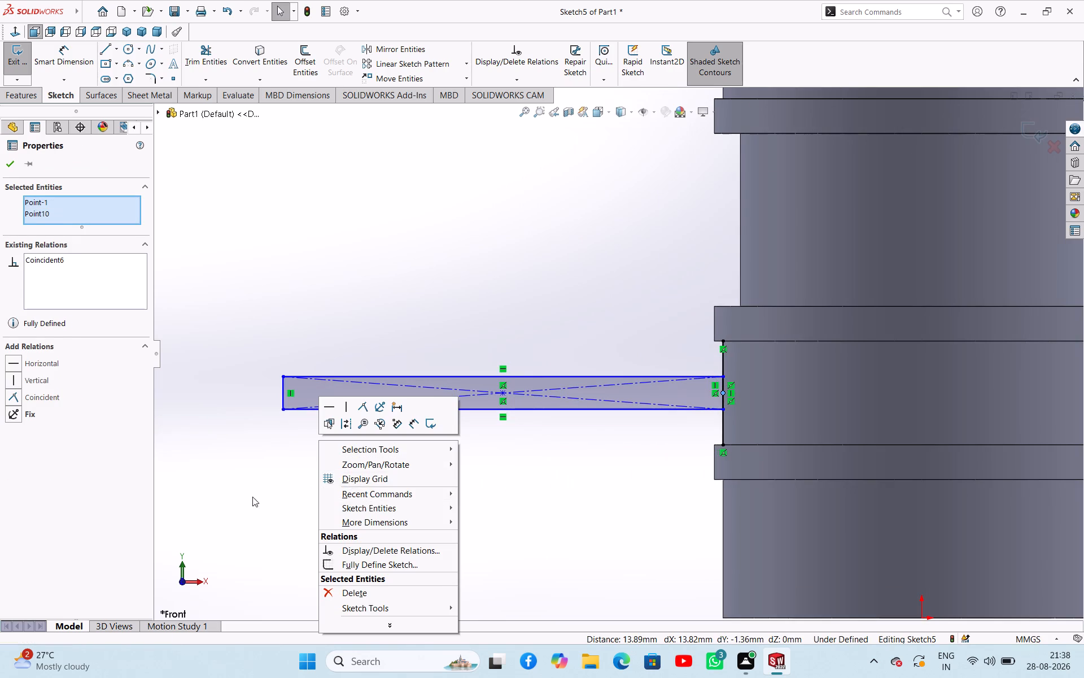
left_click(235, 500)
Move the rectangle's free vertical side across the body edge so the rectangle extends inward into the body.
left_click_drag(282, 395, 657, 399)
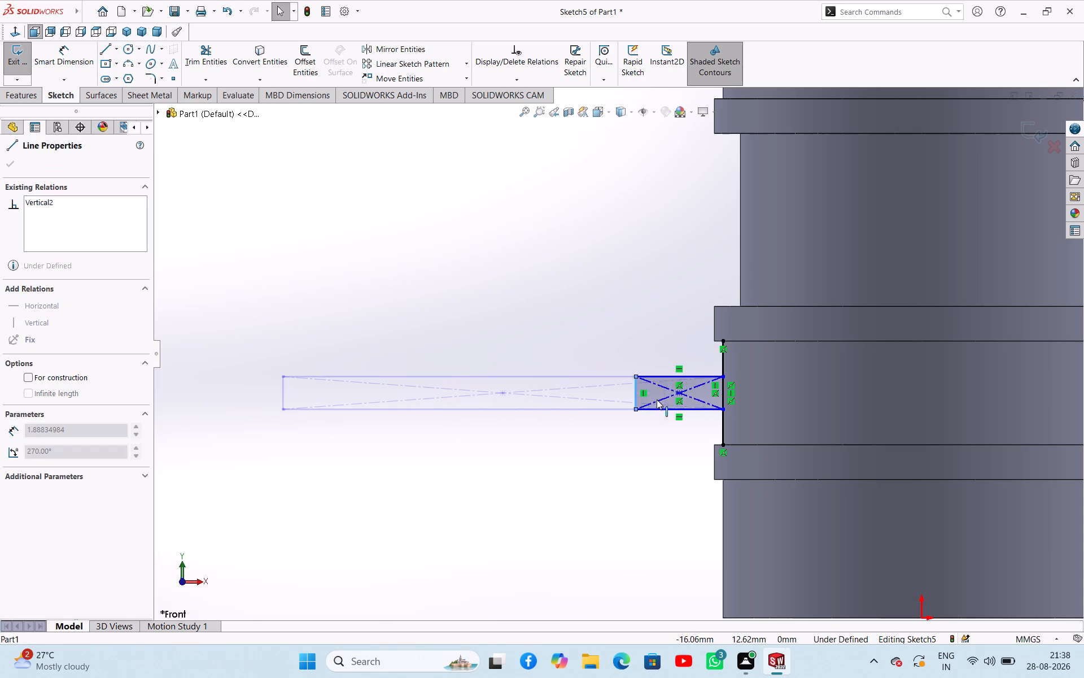
left_click_drag(657, 399, 776, 401)
left_click(578, 494)
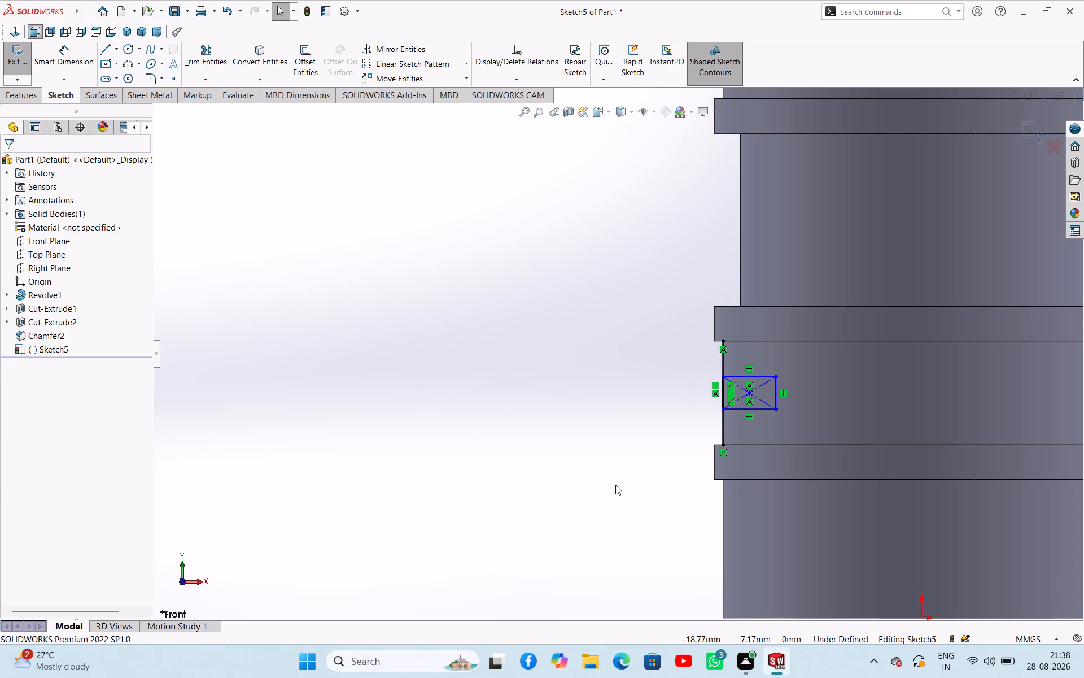
Convert the 6 mm vertical line between the lower ribs to construction geometry.
scroll(738, 375, "down", 4)
scroll(759, 384, "up", 3)
scroll(714, 355, "down", 2)
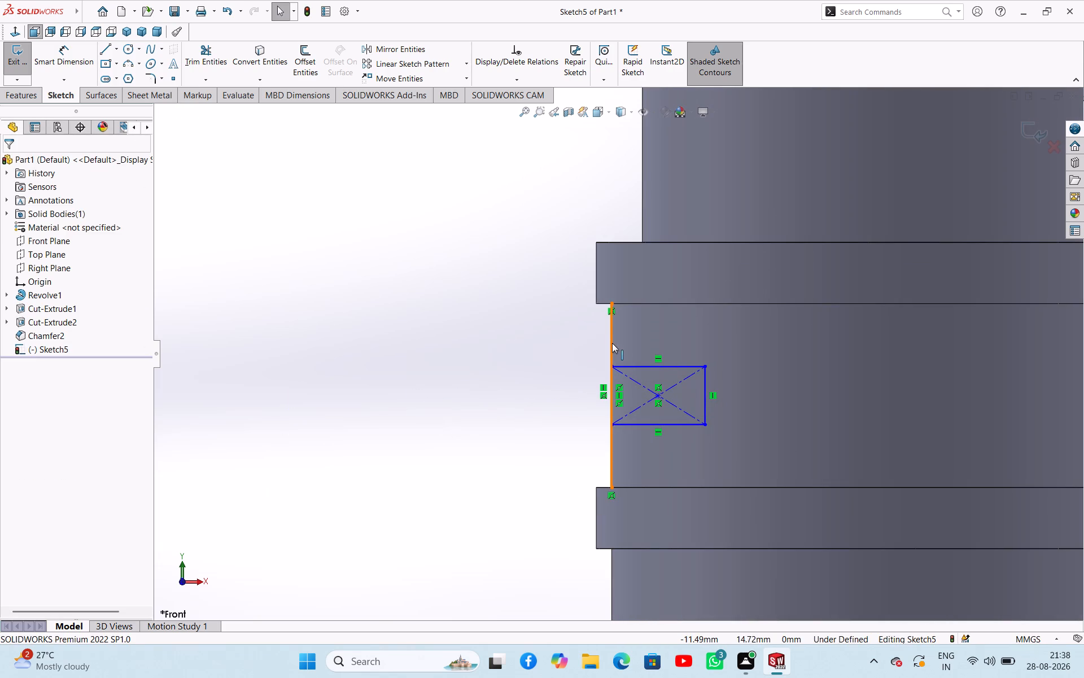
left_click(612, 342)
left_click(662, 306)
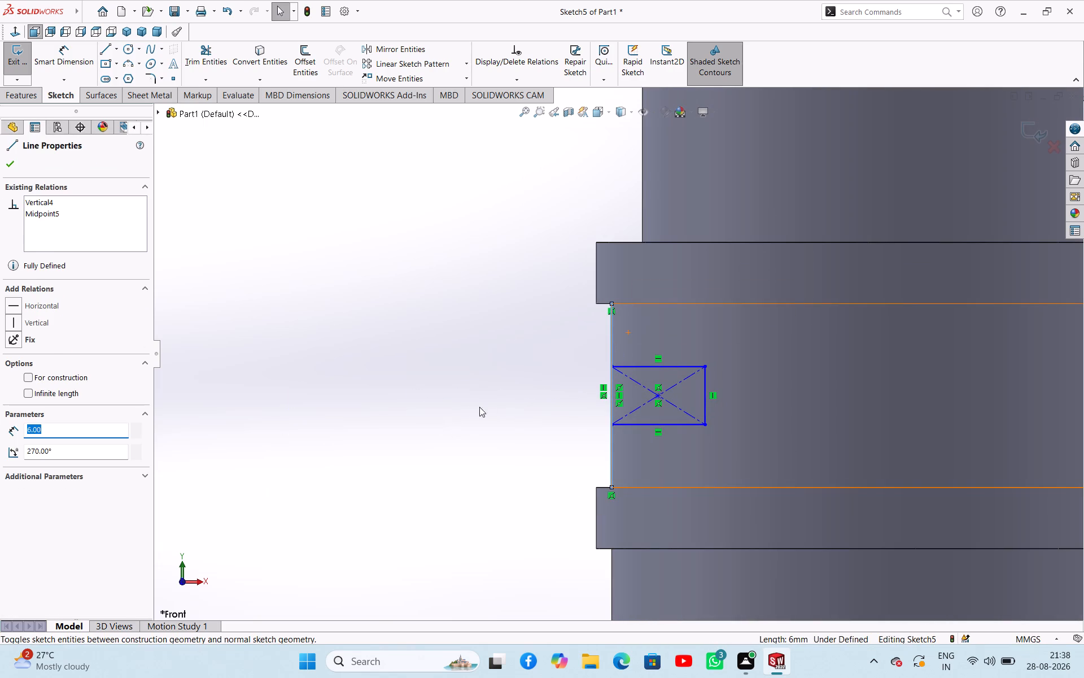
left_click(466, 407)
scroll(689, 395, "down", 2)
scroll(689, 398, "up", 2)
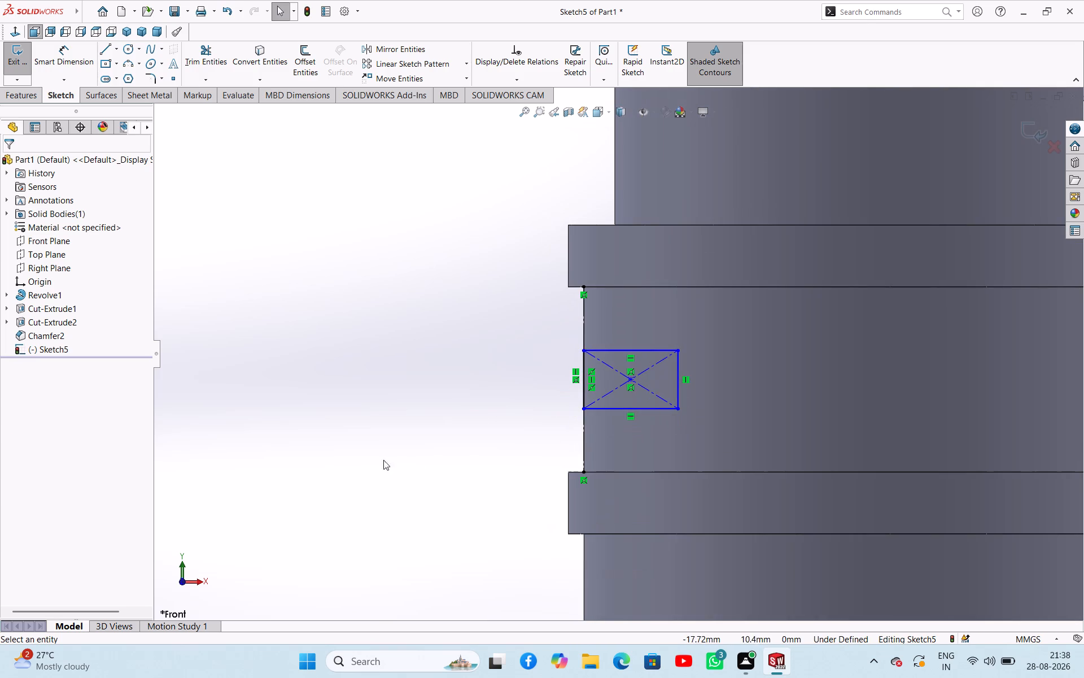
Dimension the rectangle's vertical side on the body edge to 3 mm.
right_click_drag(362, 466, 356, 363)
left_click(582, 386)
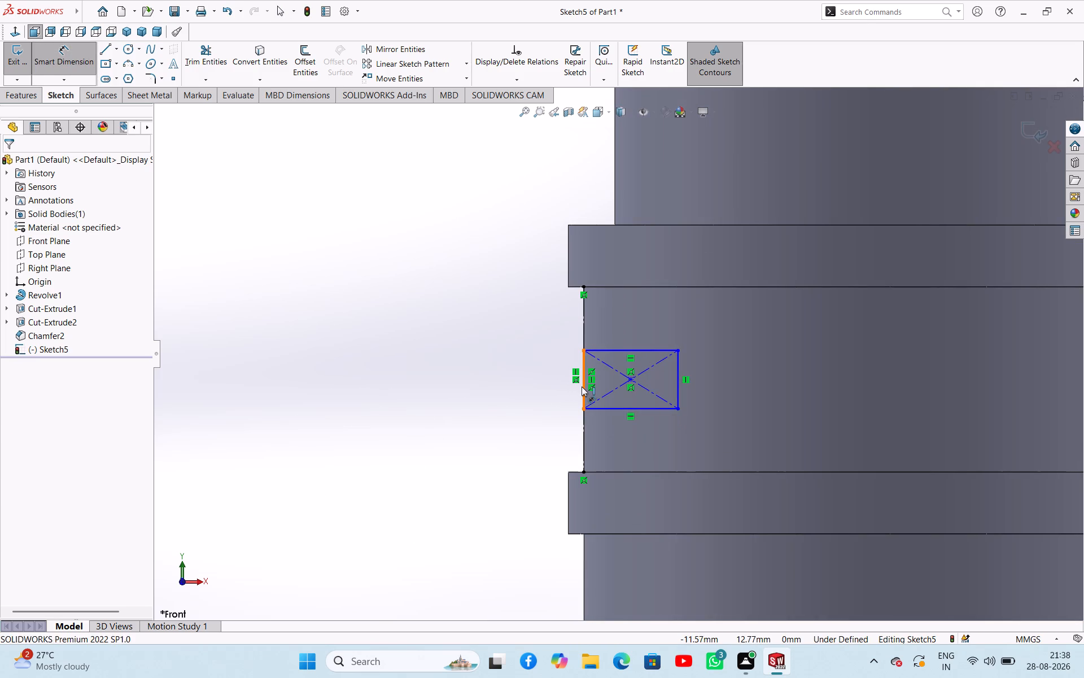
left_click(503, 395)
key("3")
key("Return")
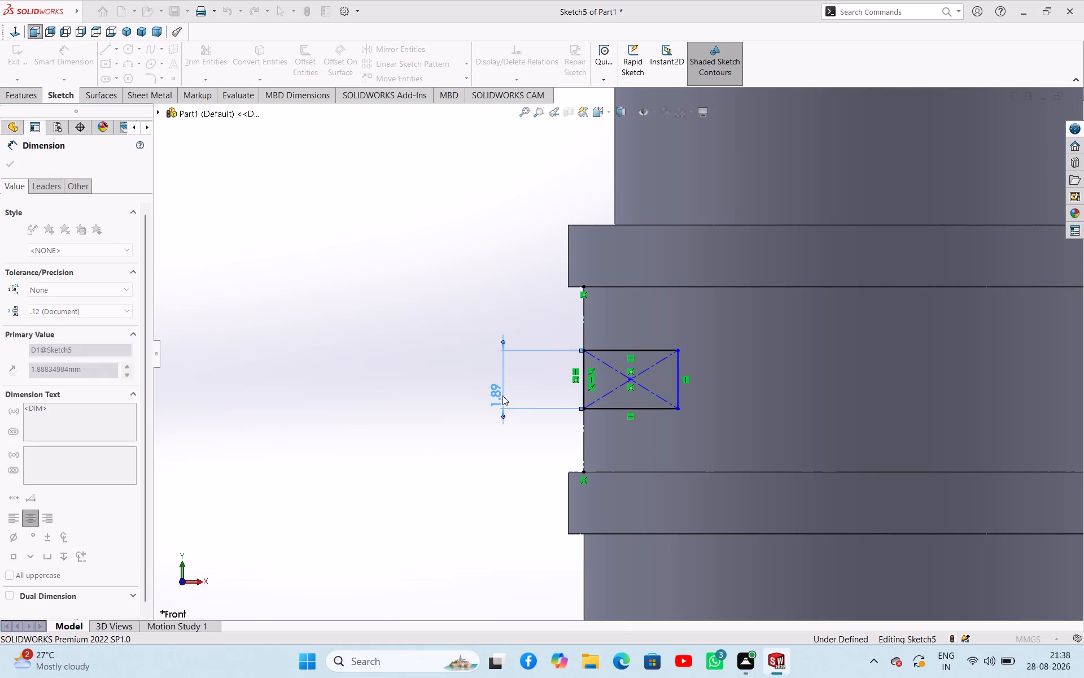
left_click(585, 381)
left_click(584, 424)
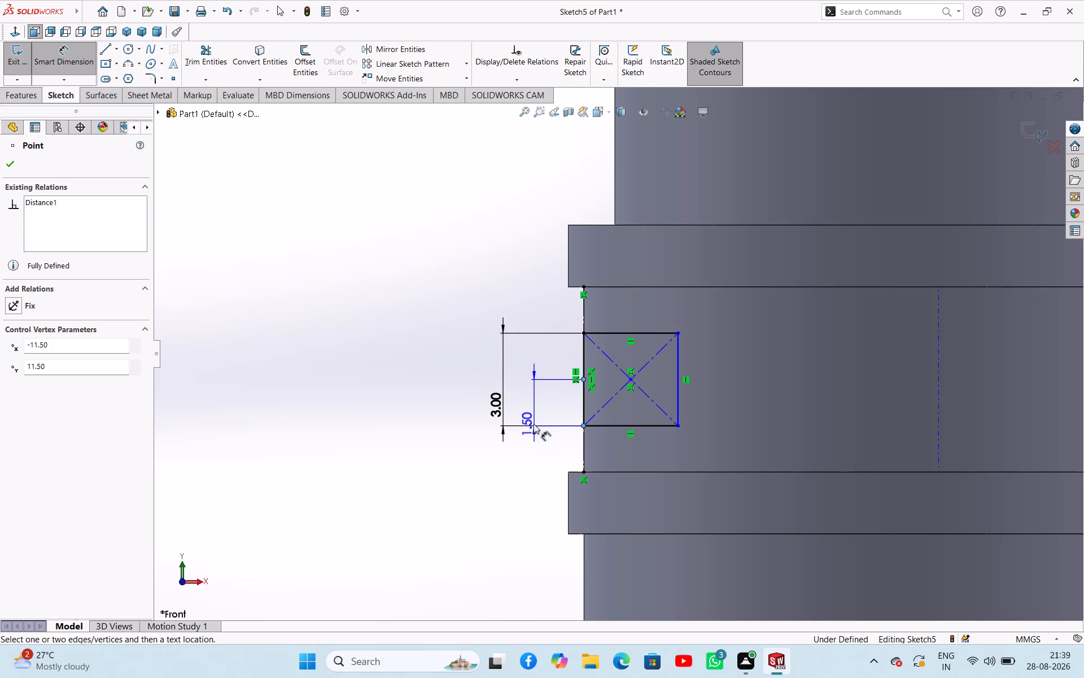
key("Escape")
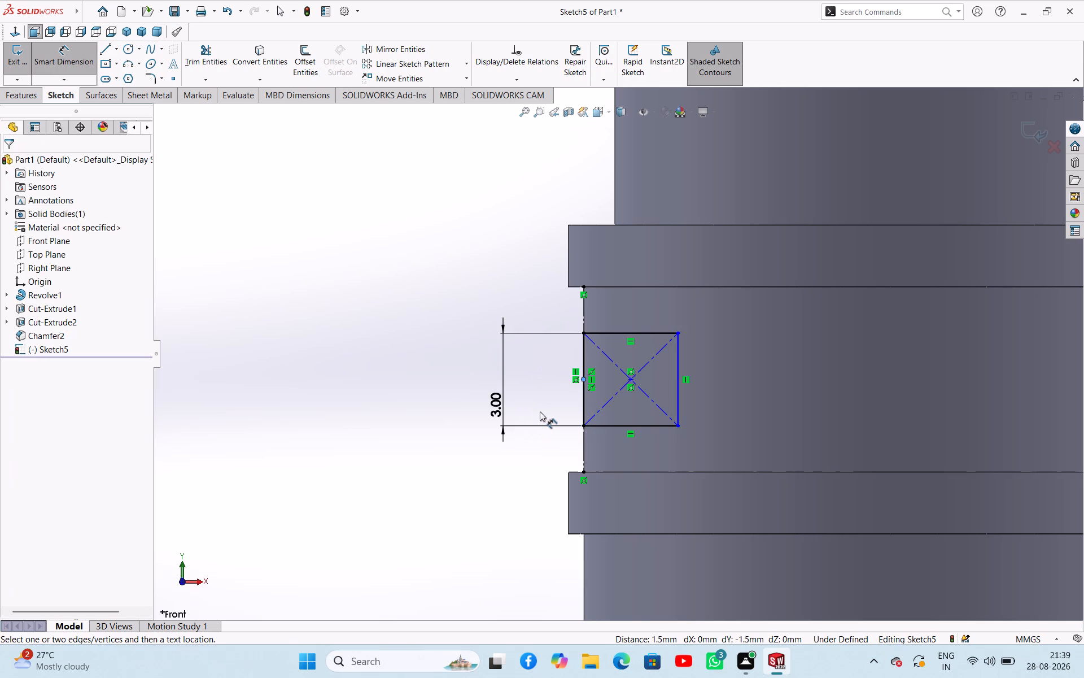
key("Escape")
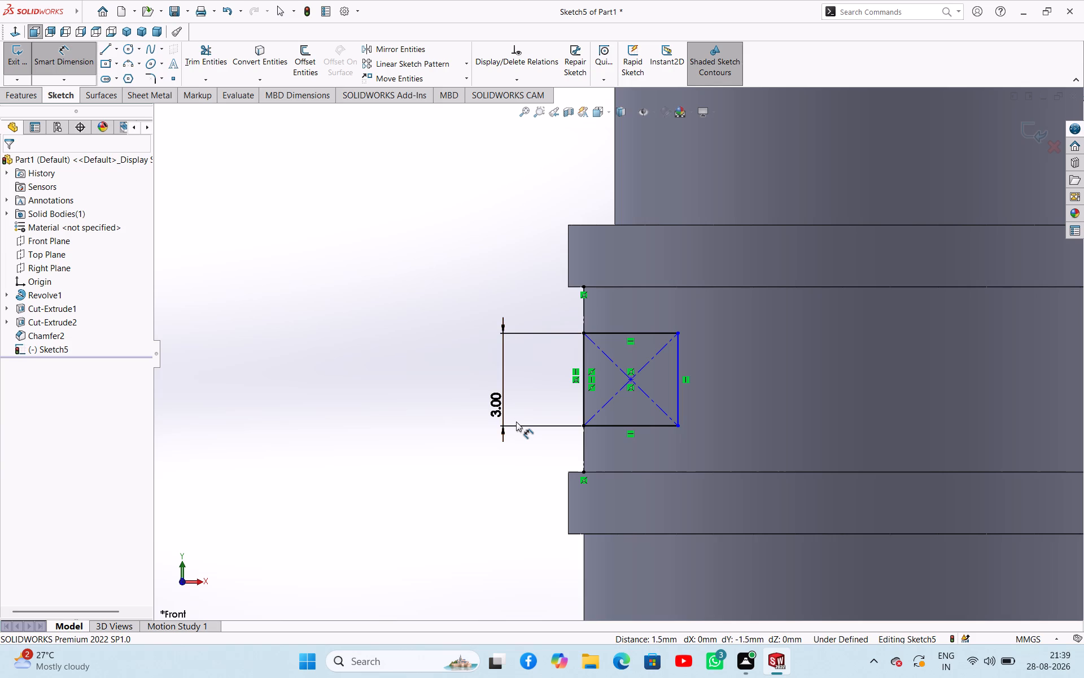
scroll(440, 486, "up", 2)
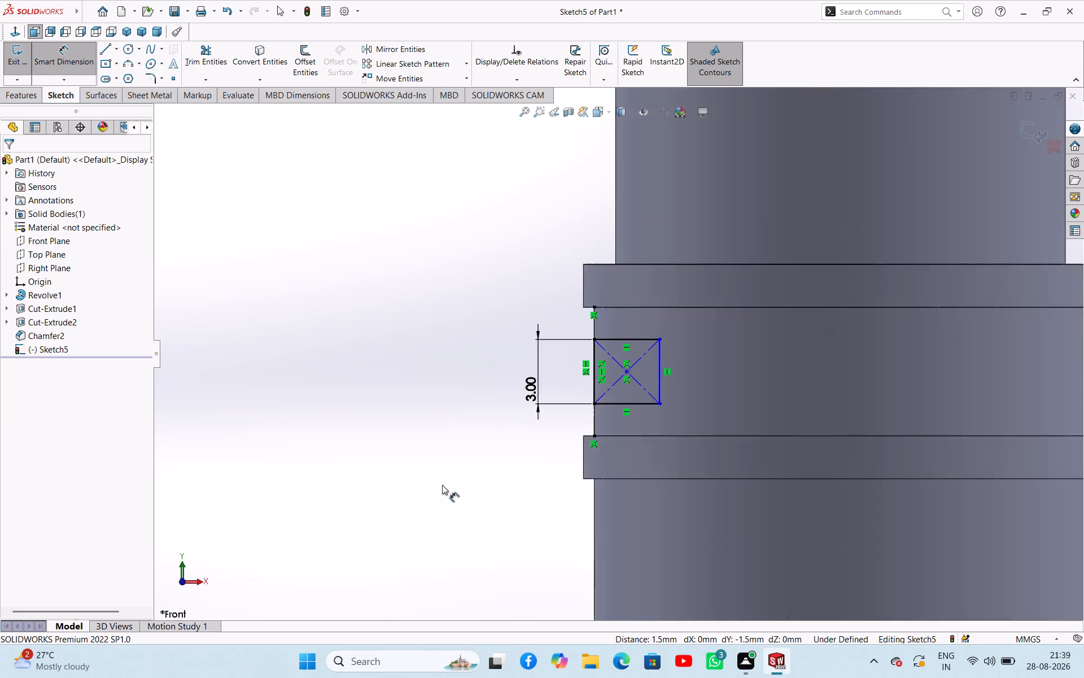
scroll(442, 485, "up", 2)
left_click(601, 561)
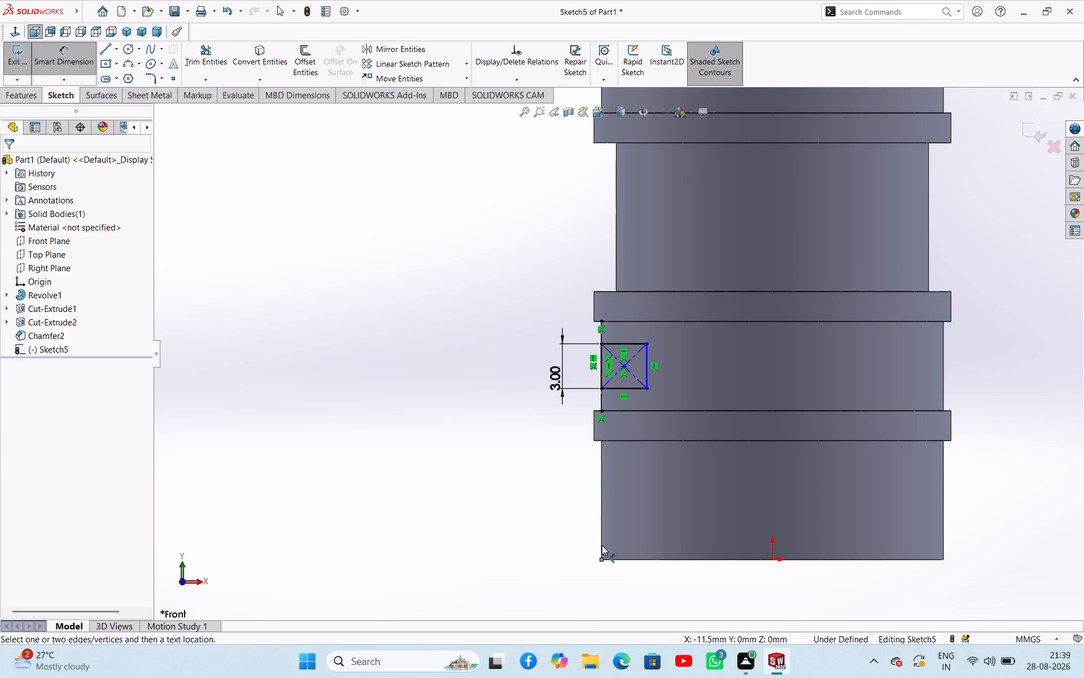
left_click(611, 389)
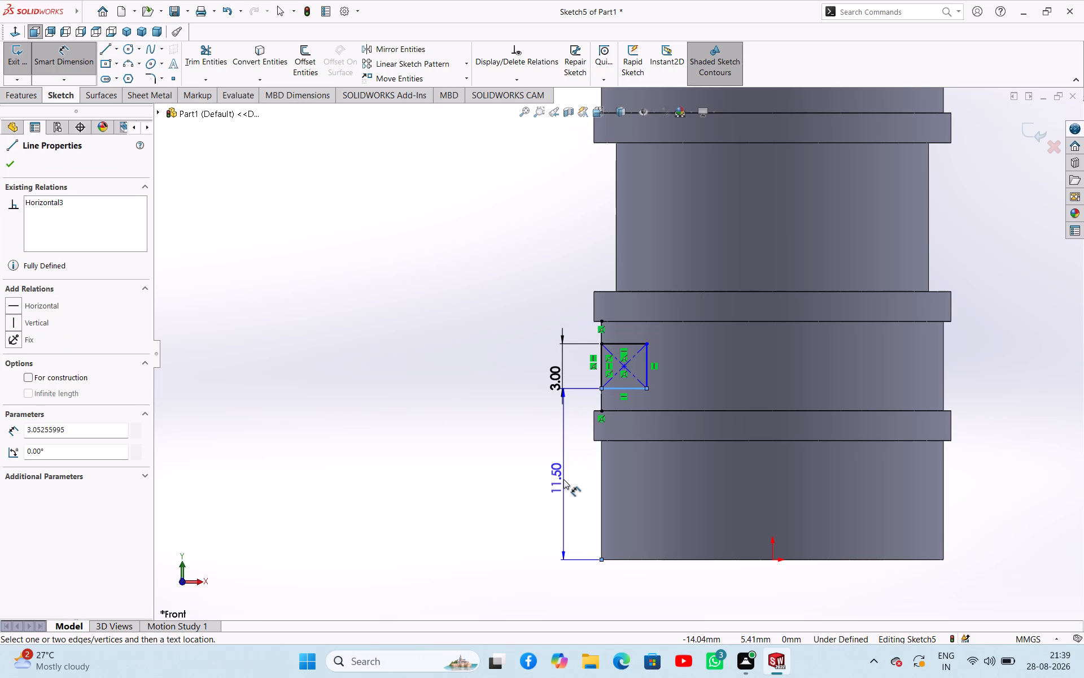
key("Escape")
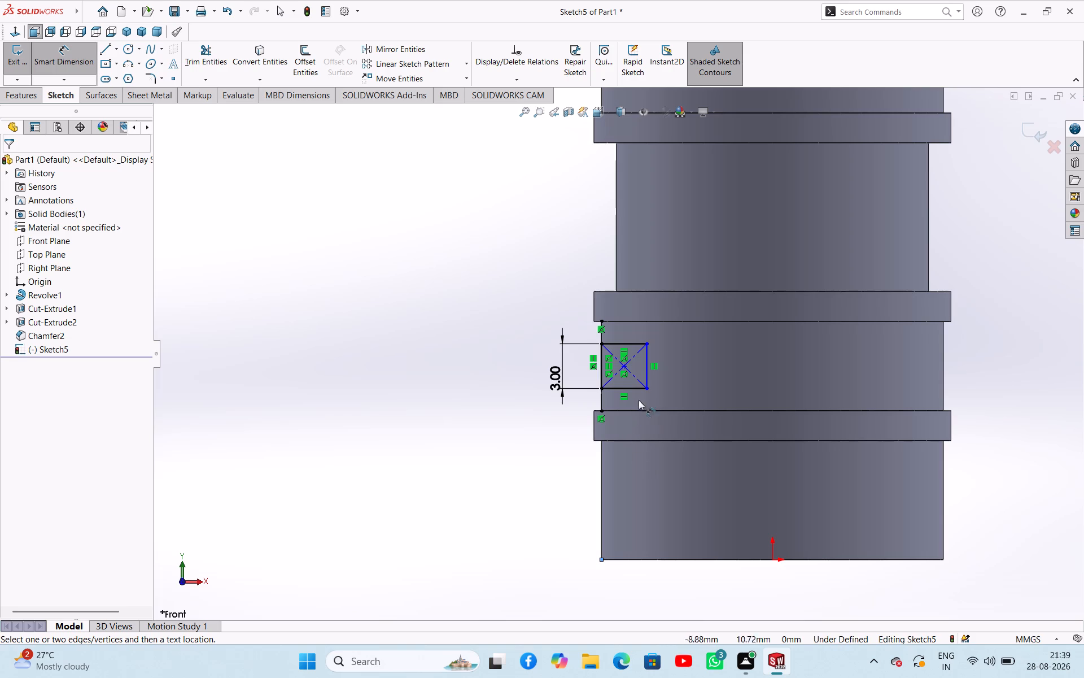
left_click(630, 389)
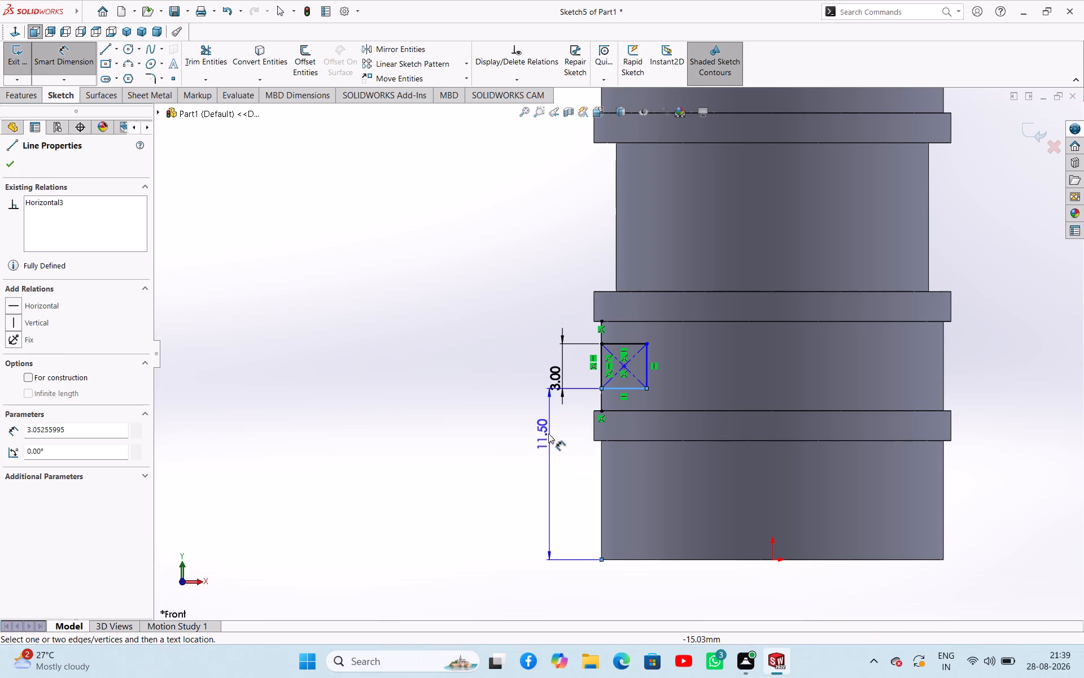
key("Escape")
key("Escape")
Dimension the rectangle's lower horizontal side to 3 mm.
left_click(618, 390)
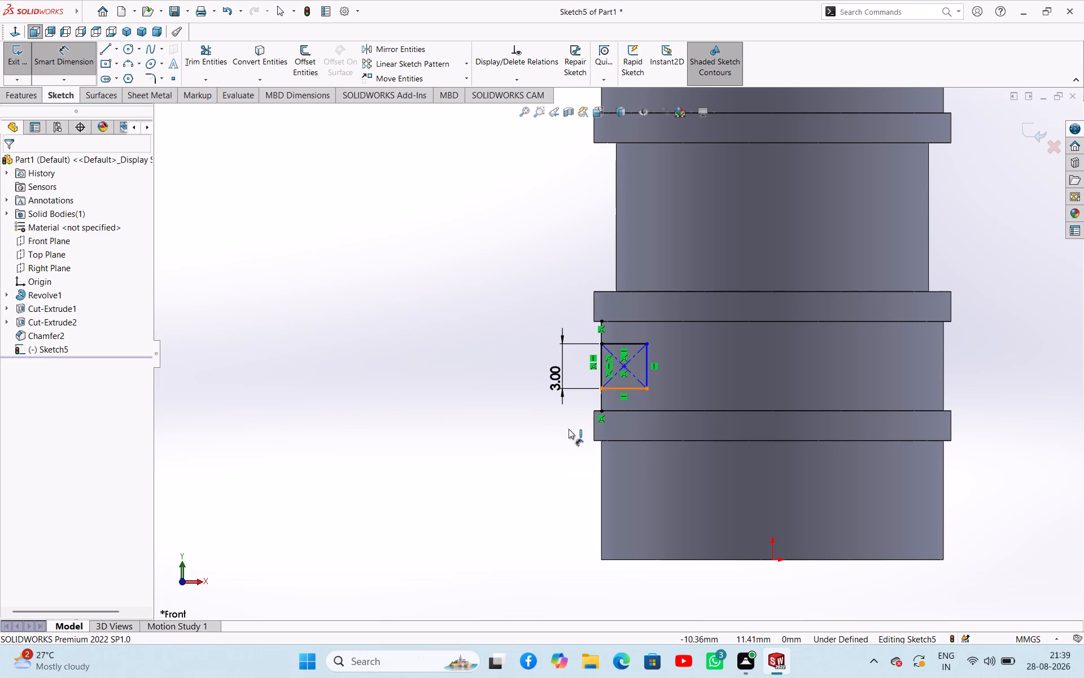
left_click(510, 412)
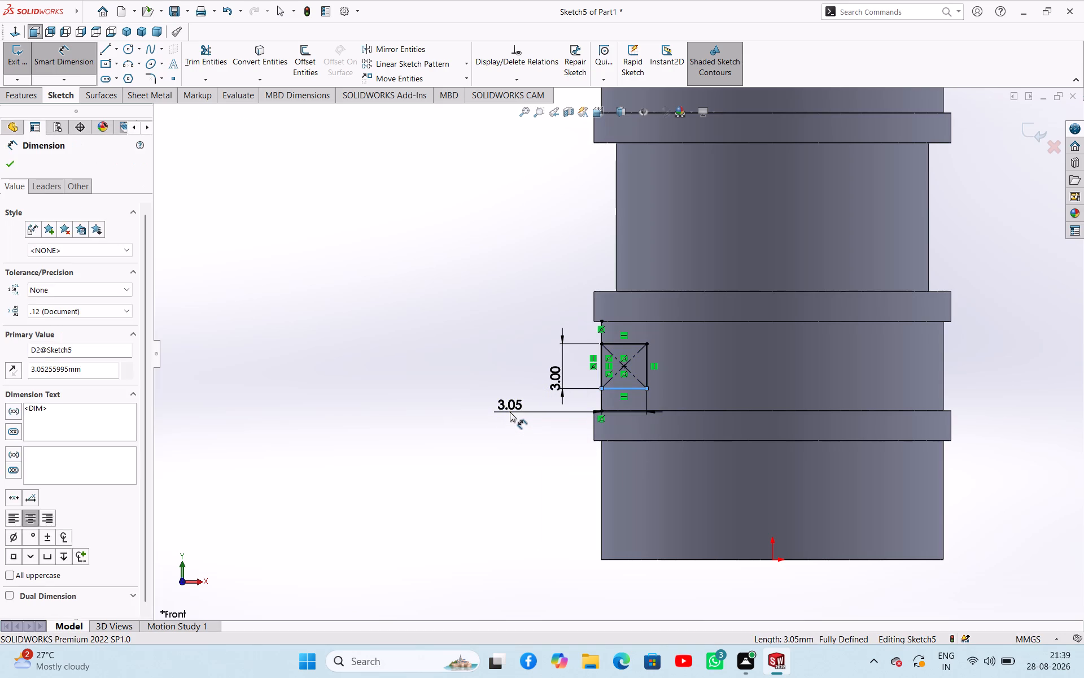
key("3")
key("Return")
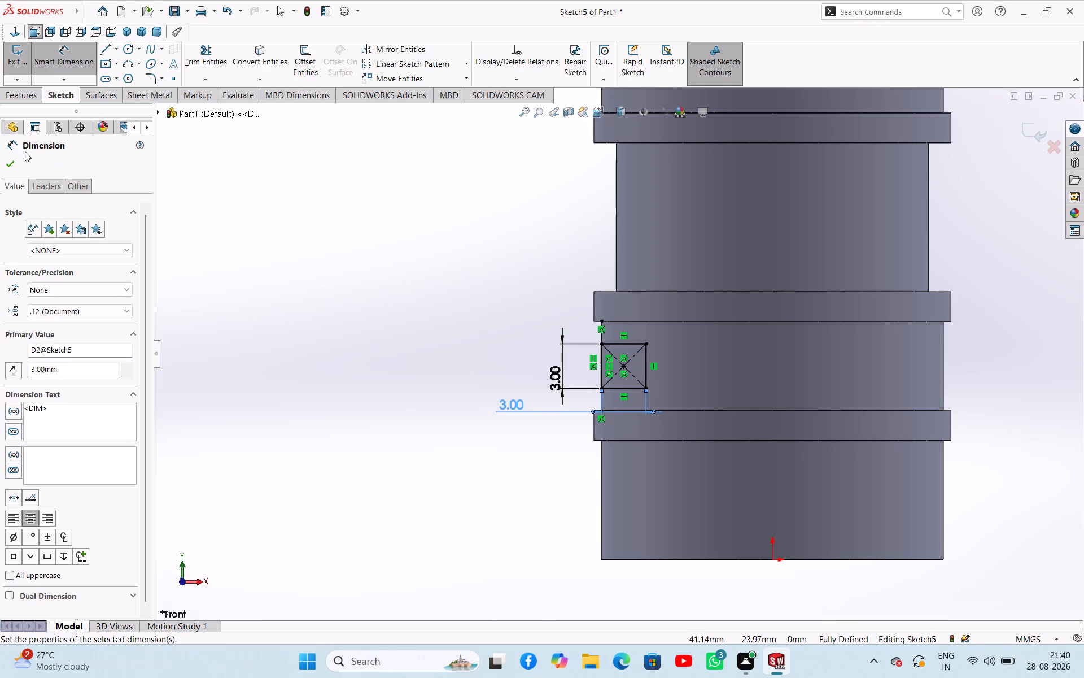
left_click(10, 161)
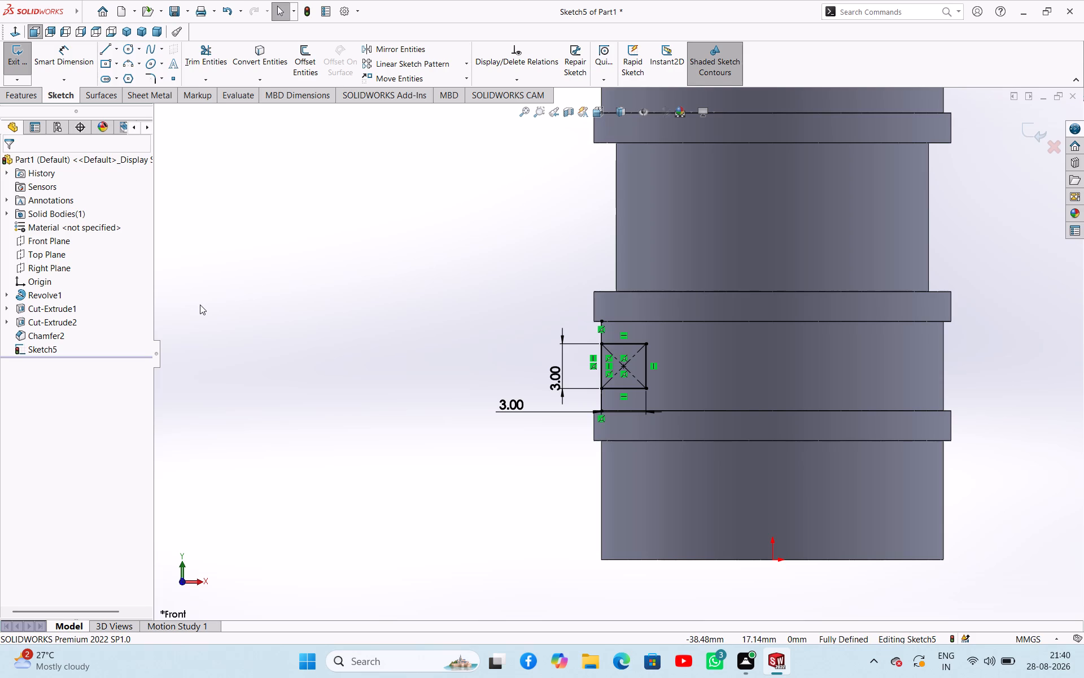
Set the rectangle's horizontal width to 8 mm.
double_click(514, 406)
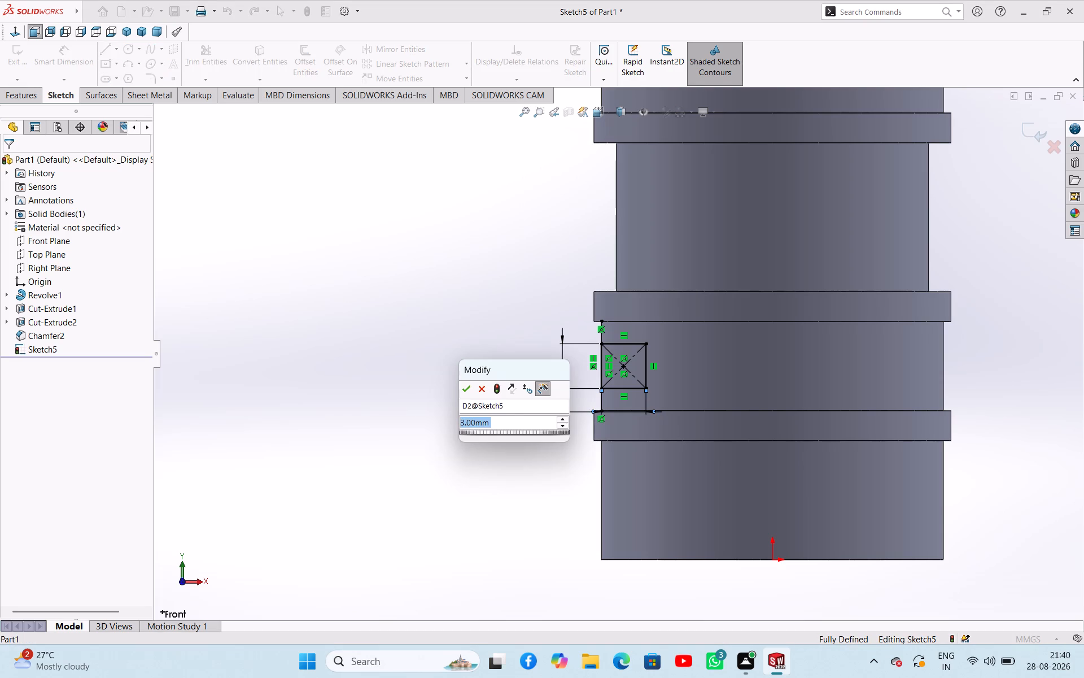
key("8")
key("Return")
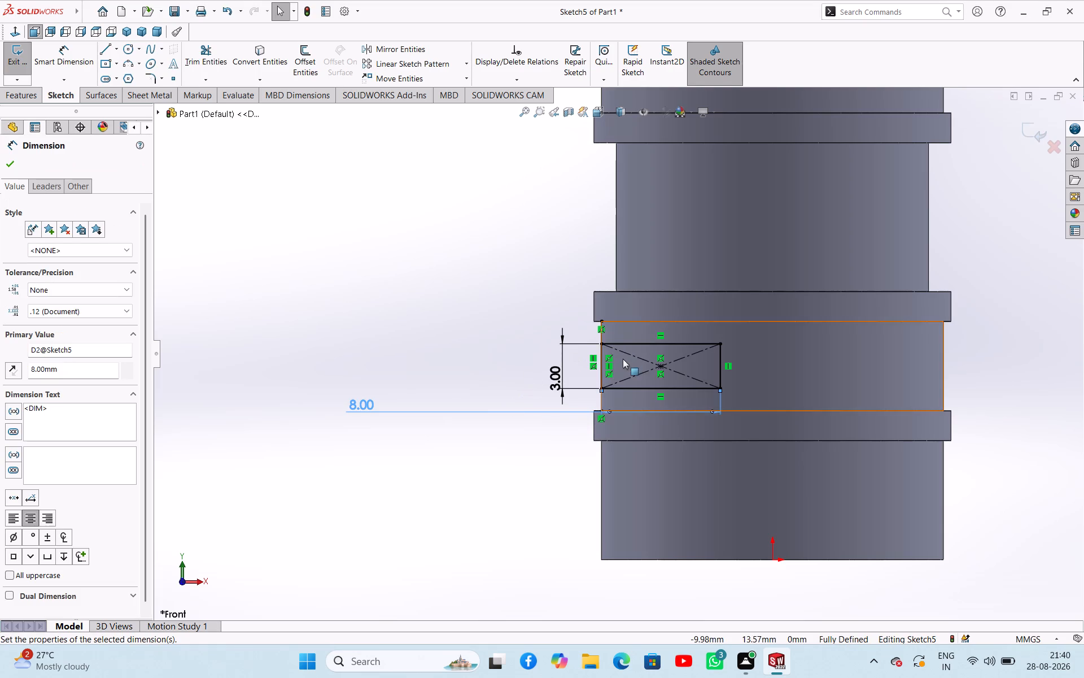
right_click(392, 302)
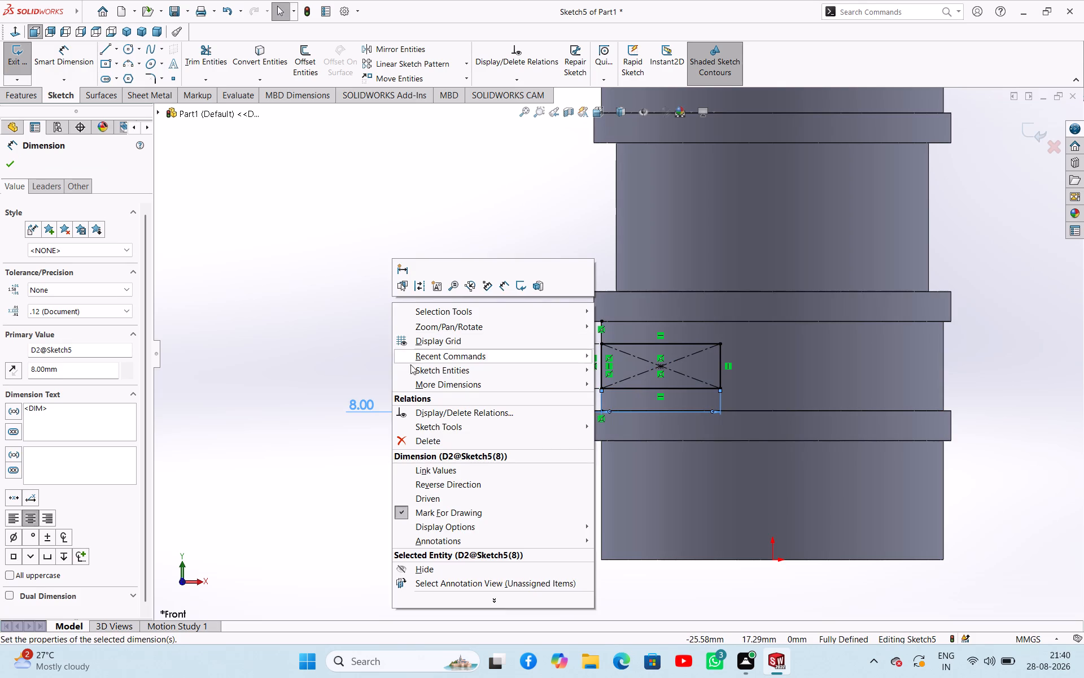
left_click(318, 324)
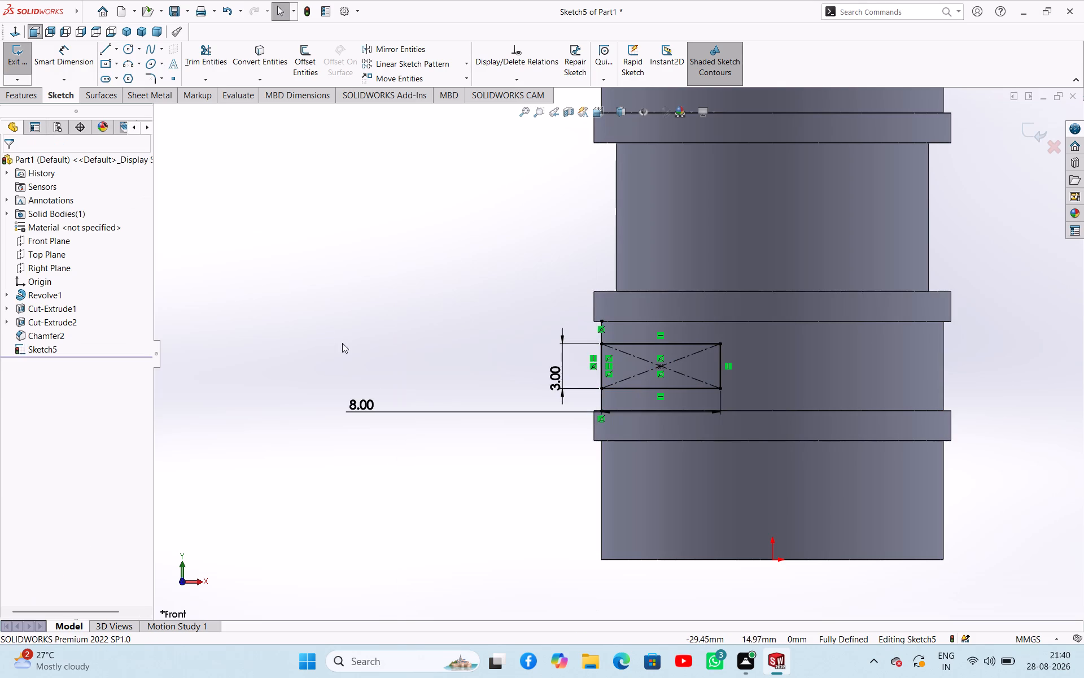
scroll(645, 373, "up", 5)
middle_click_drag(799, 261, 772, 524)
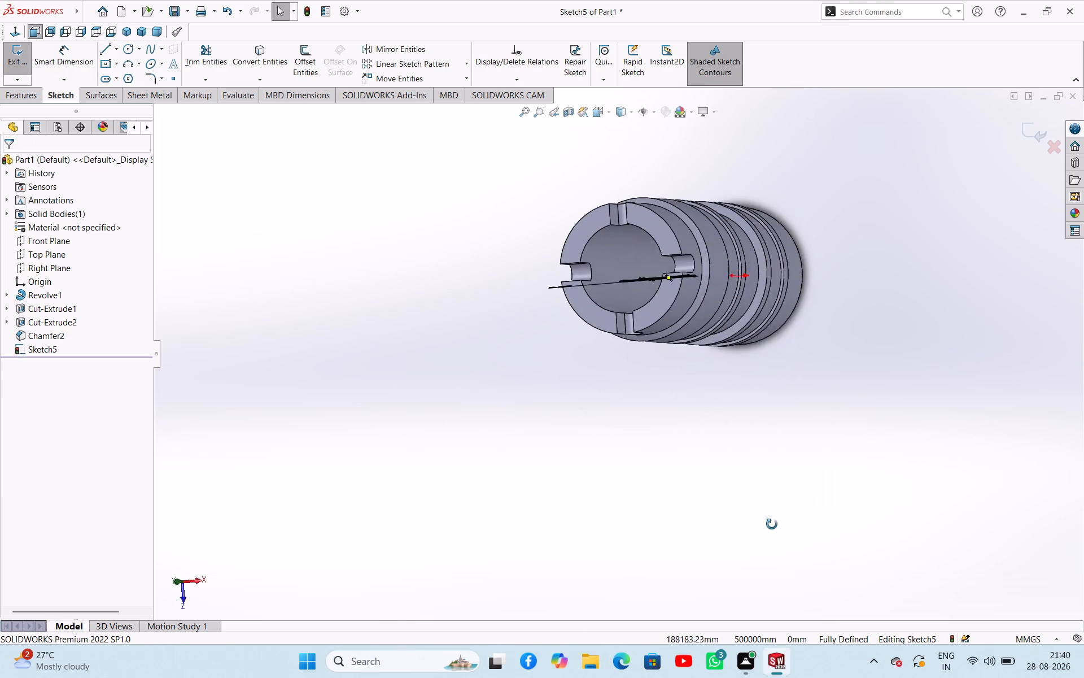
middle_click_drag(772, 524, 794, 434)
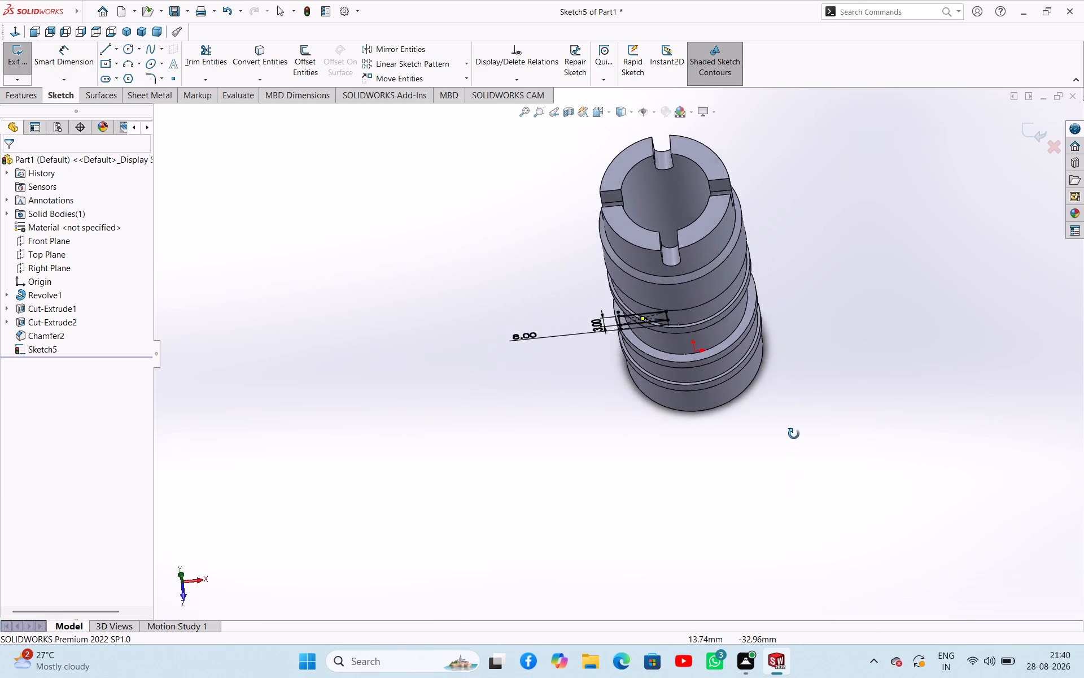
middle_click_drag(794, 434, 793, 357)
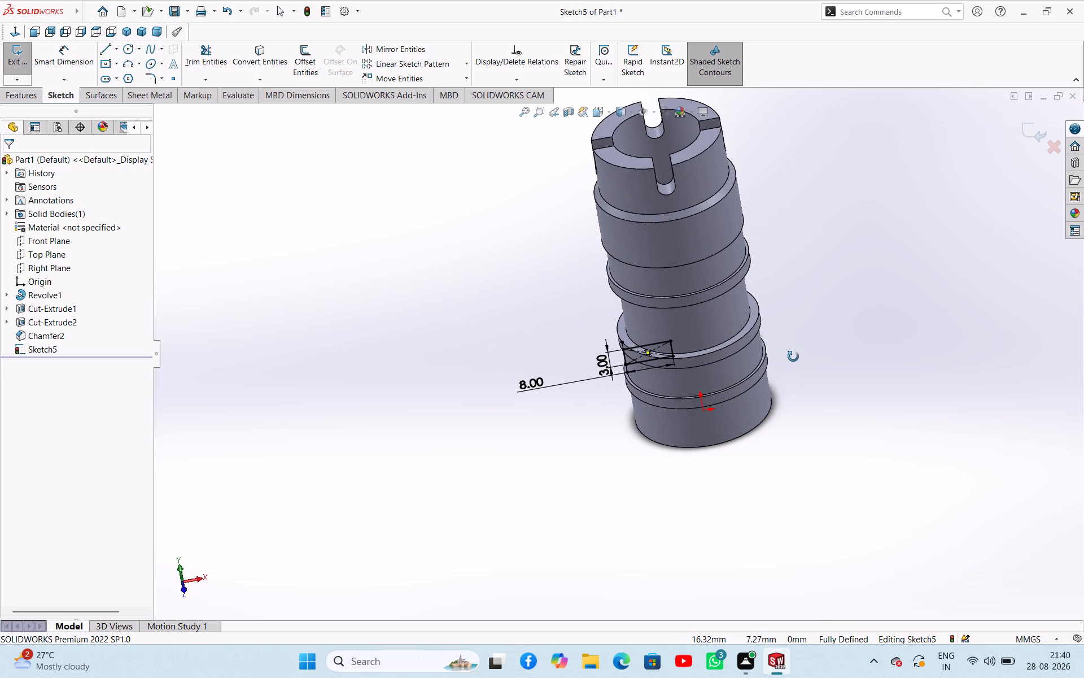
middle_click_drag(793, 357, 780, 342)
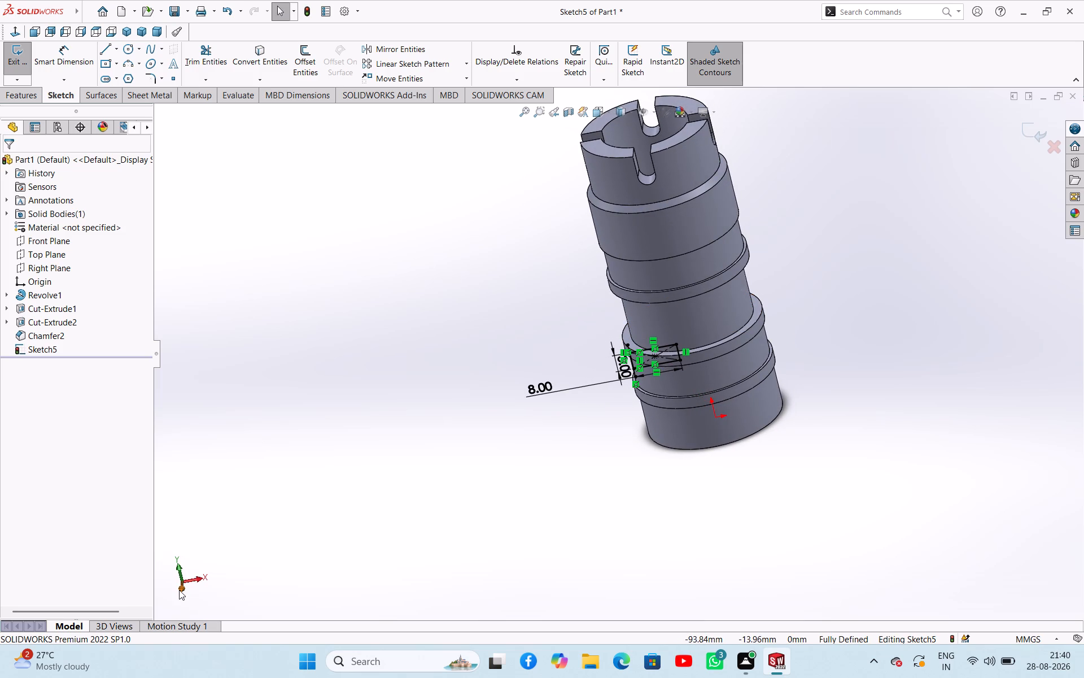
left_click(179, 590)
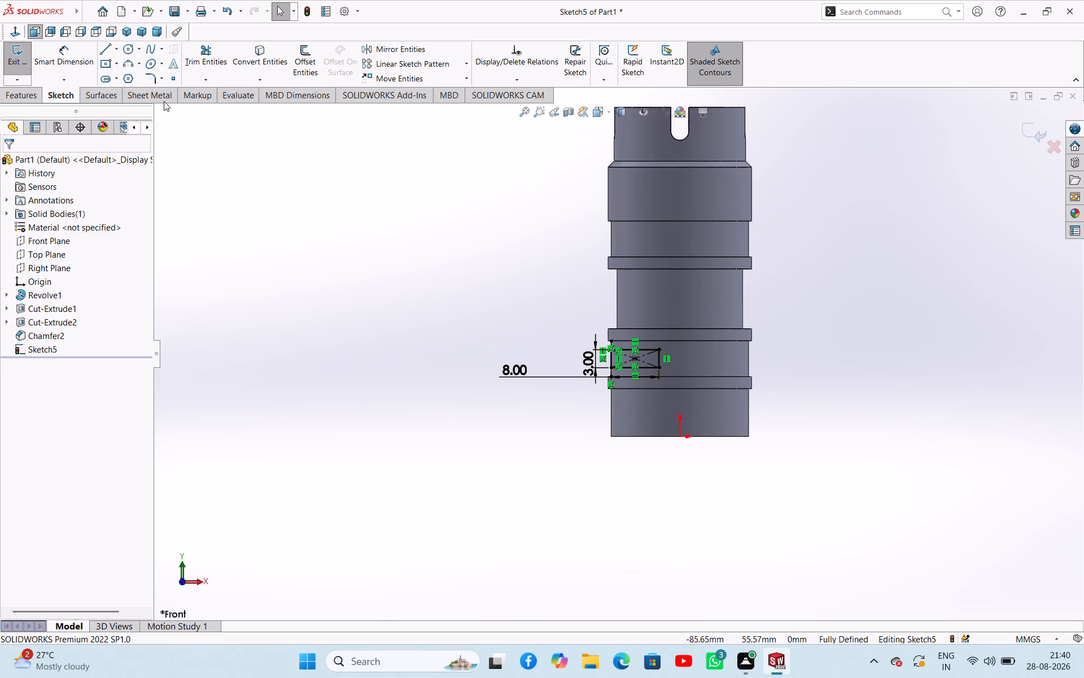
Draw a vertical centerline about 82.6 mm long from the origin up through the body's axis and past its slotted top.
left_click(119, 49)
left_click(119, 74)
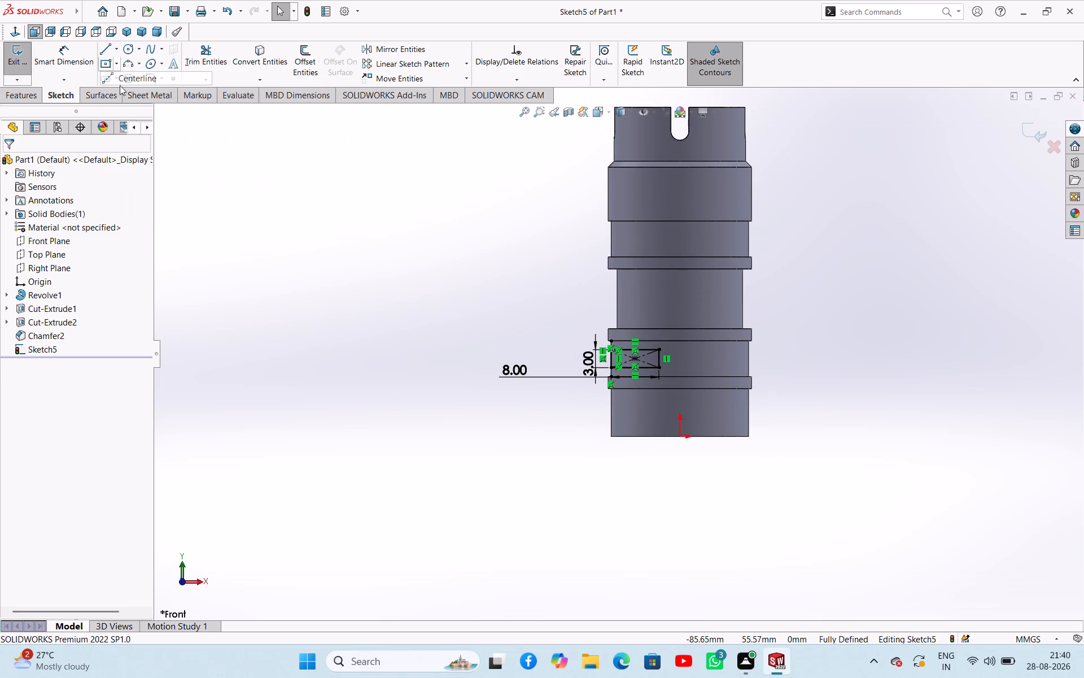
left_click(679, 439)
scroll(700, 577, "up", 4)
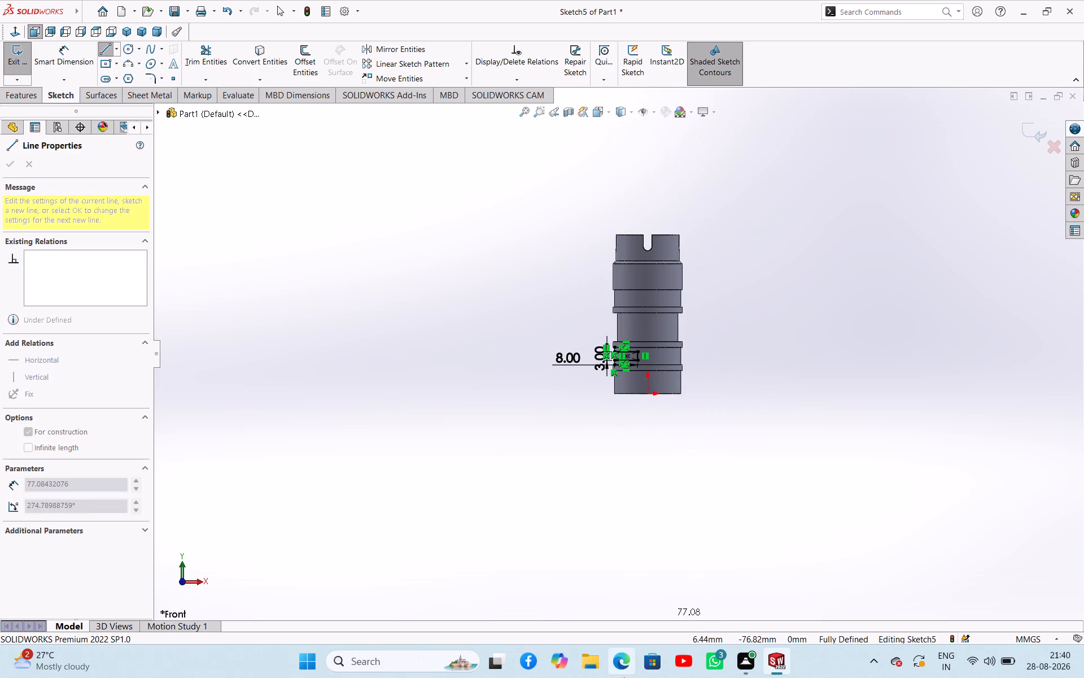
left_click(648, 155)
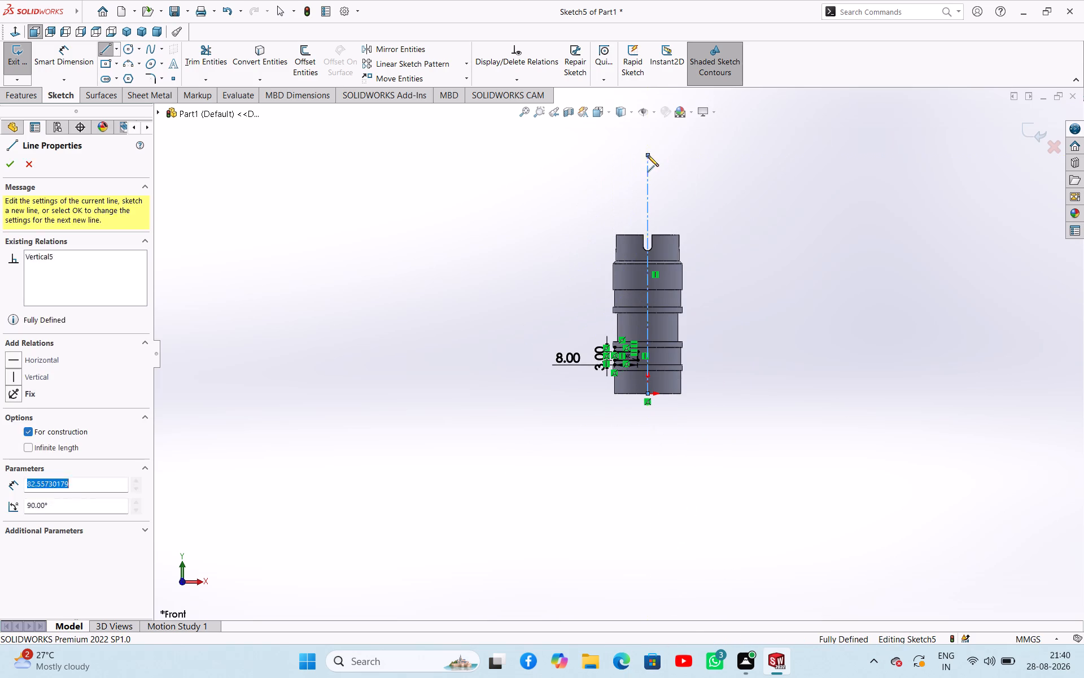
right_click(724, 195)
left_click(730, 199)
scroll(676, 262, "down", 6)
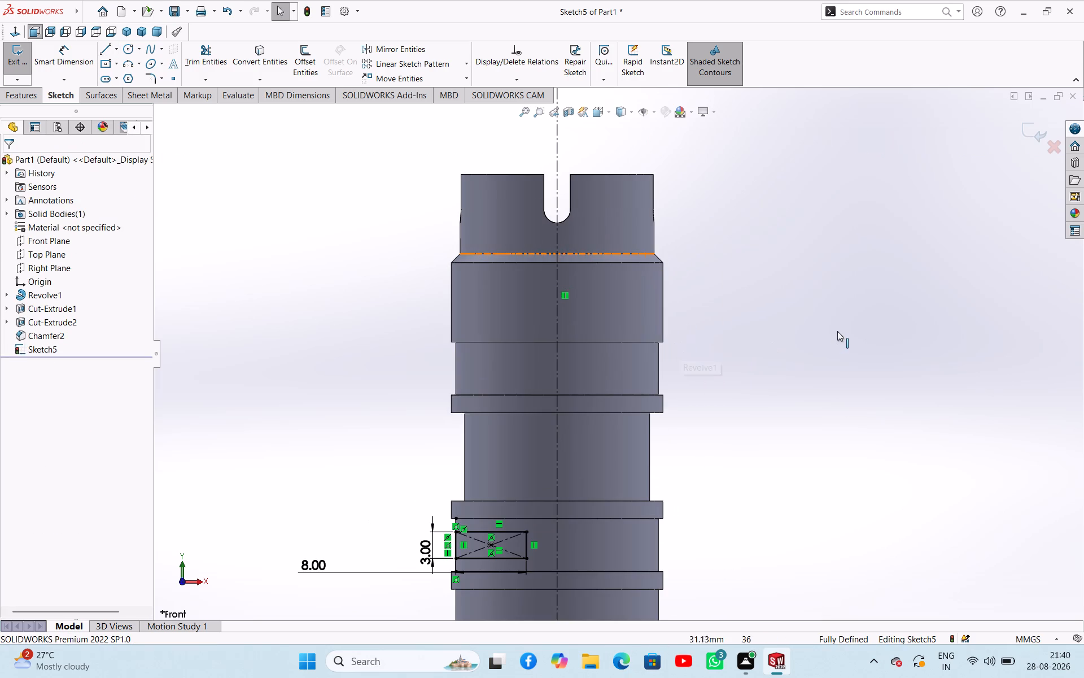
left_click(838, 330)
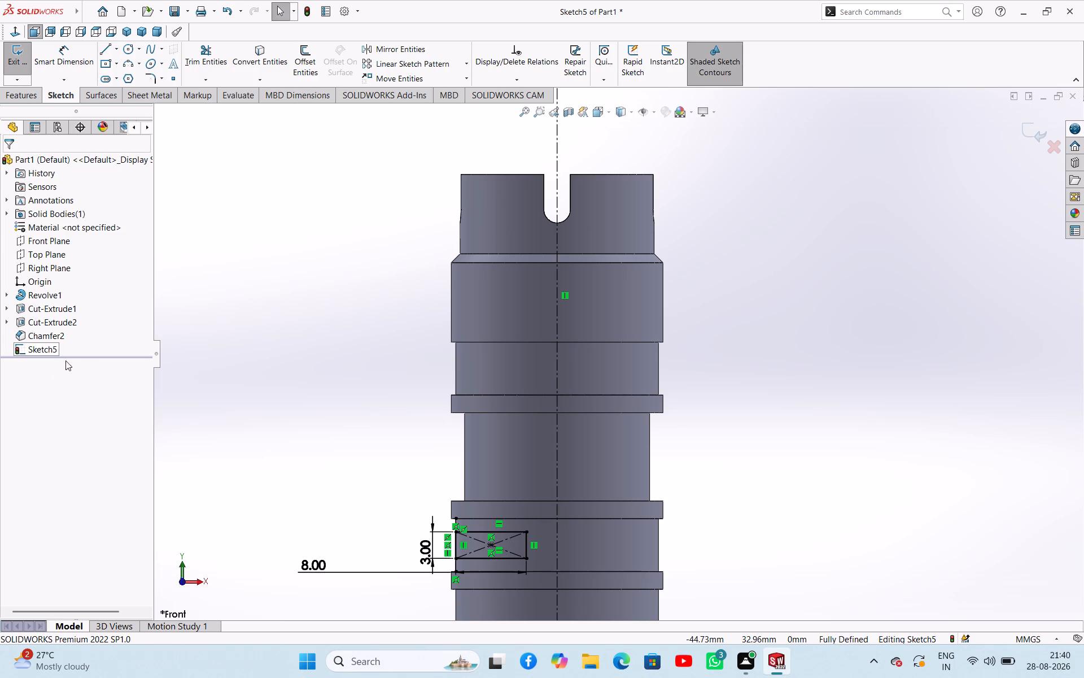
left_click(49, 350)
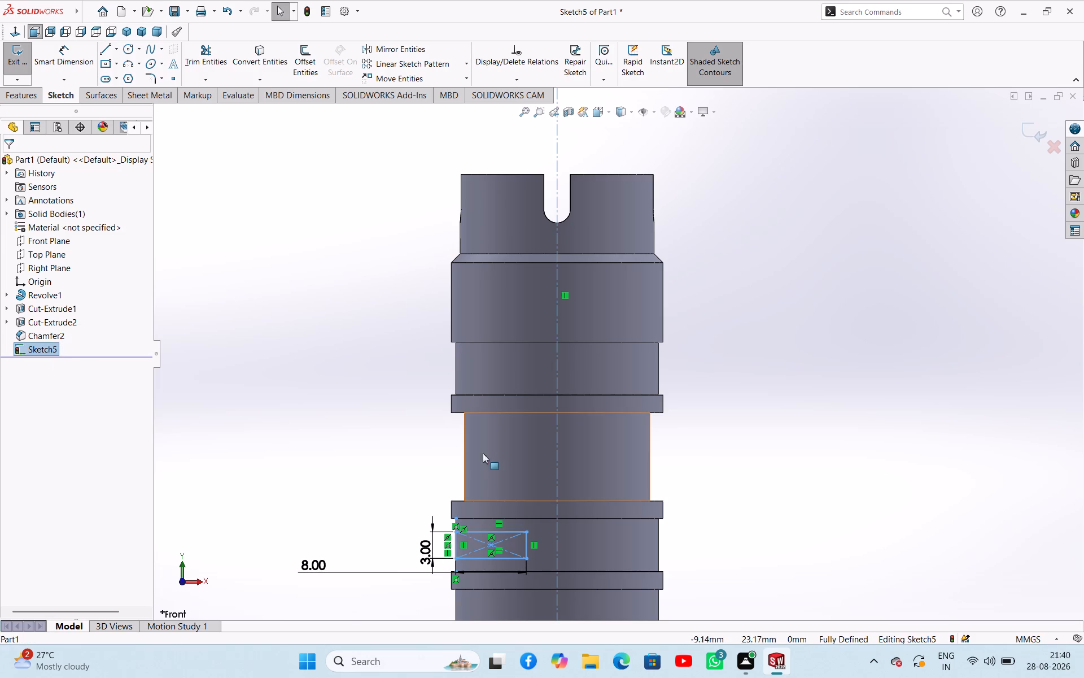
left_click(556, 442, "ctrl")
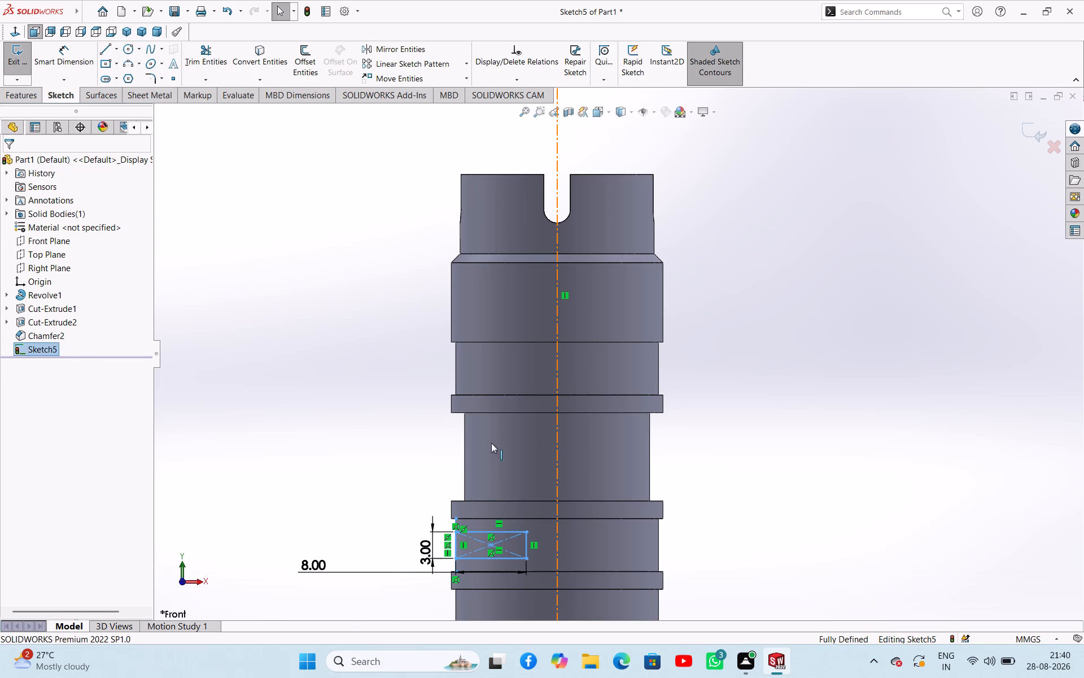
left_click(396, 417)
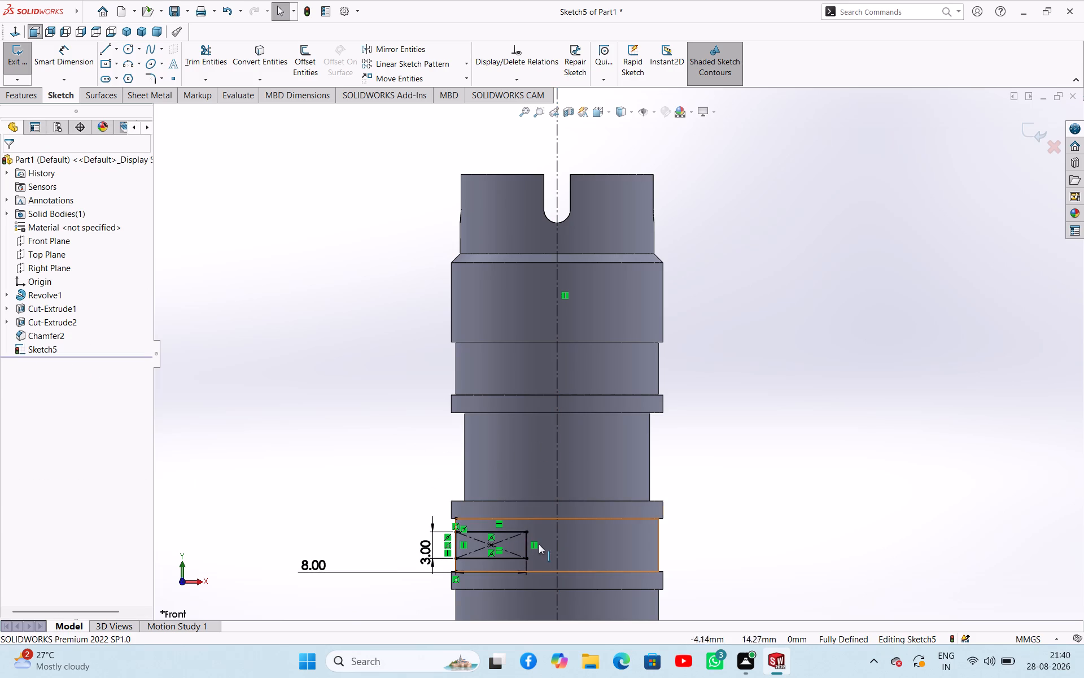
Mirror the four sides of the notch rectangle about the vertical centerline to the opposite side of the body.
left_click(526, 541, "ctrl")
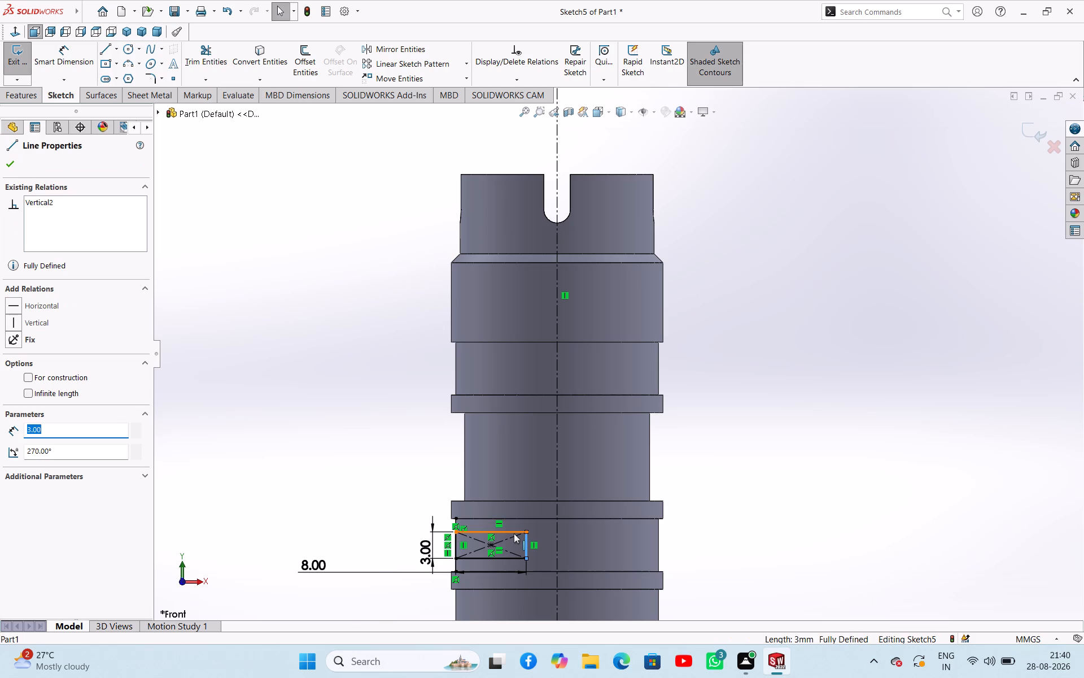
left_click(513, 533, "ctrl")
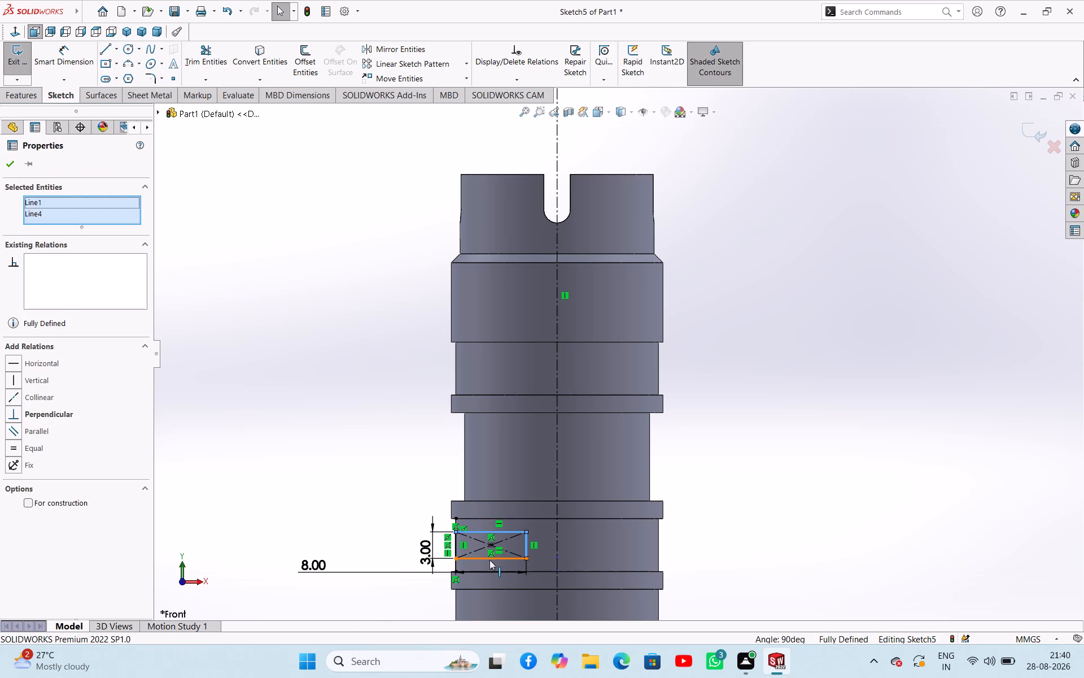
left_click(489, 560, "ctrl")
left_click(456, 547, "ctrl")
scroll(456, 521, "down", 2)
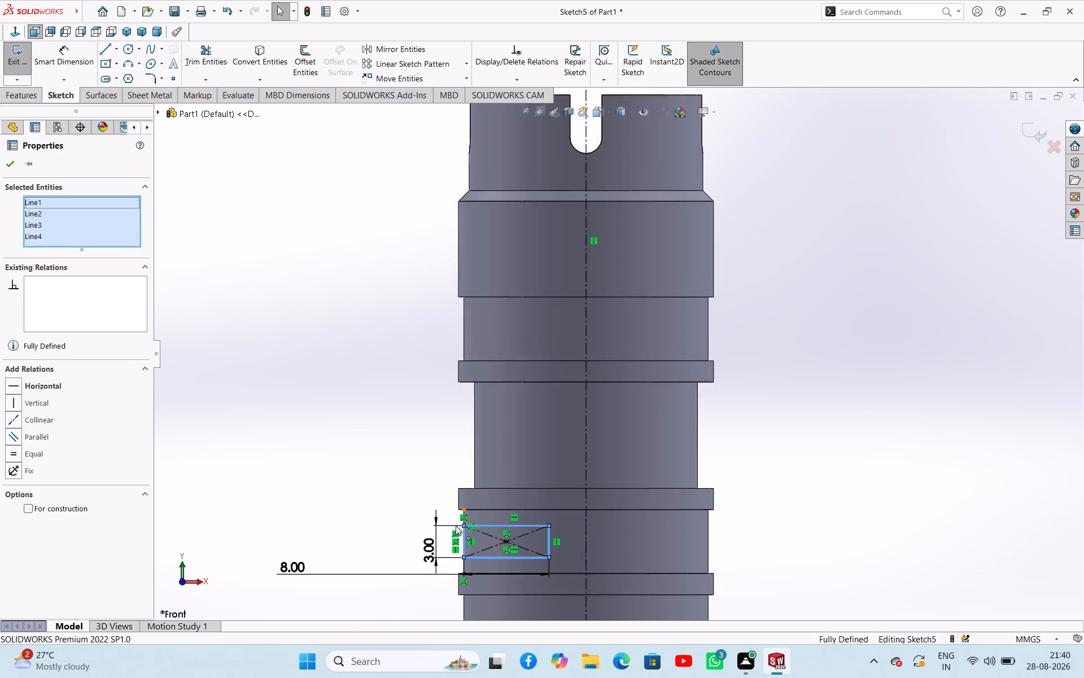
scroll(456, 525, "down", 2)
scroll(531, 510, "down", 3)
scroll(487, 423, "down", 4)
scroll(494, 433, "up", 11)
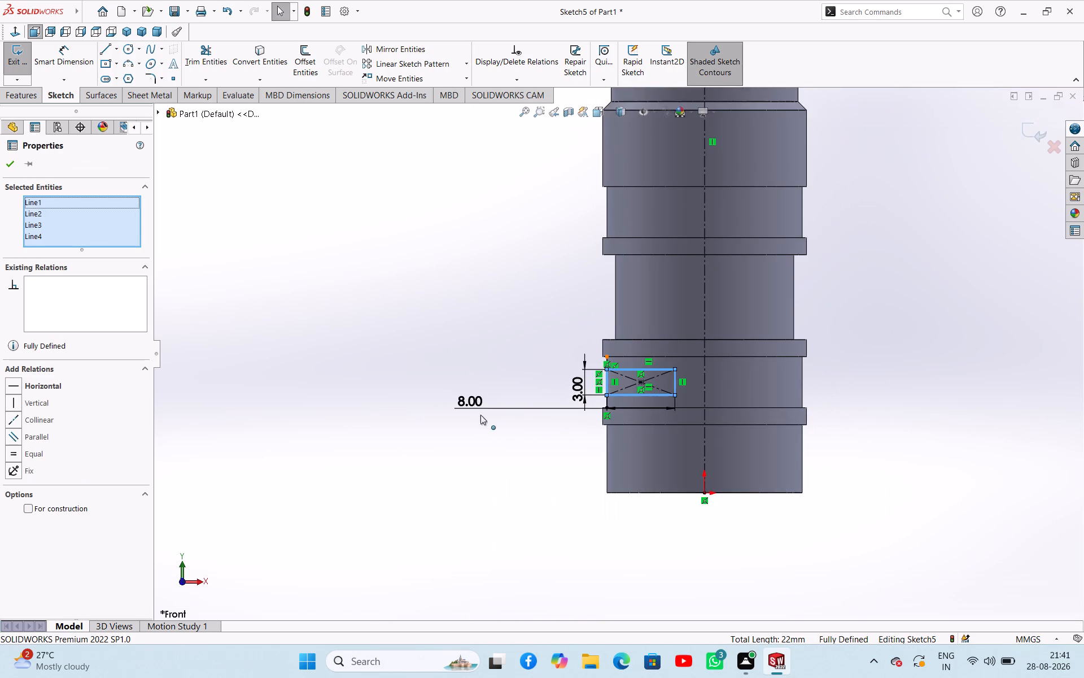
left_click(401, 52)
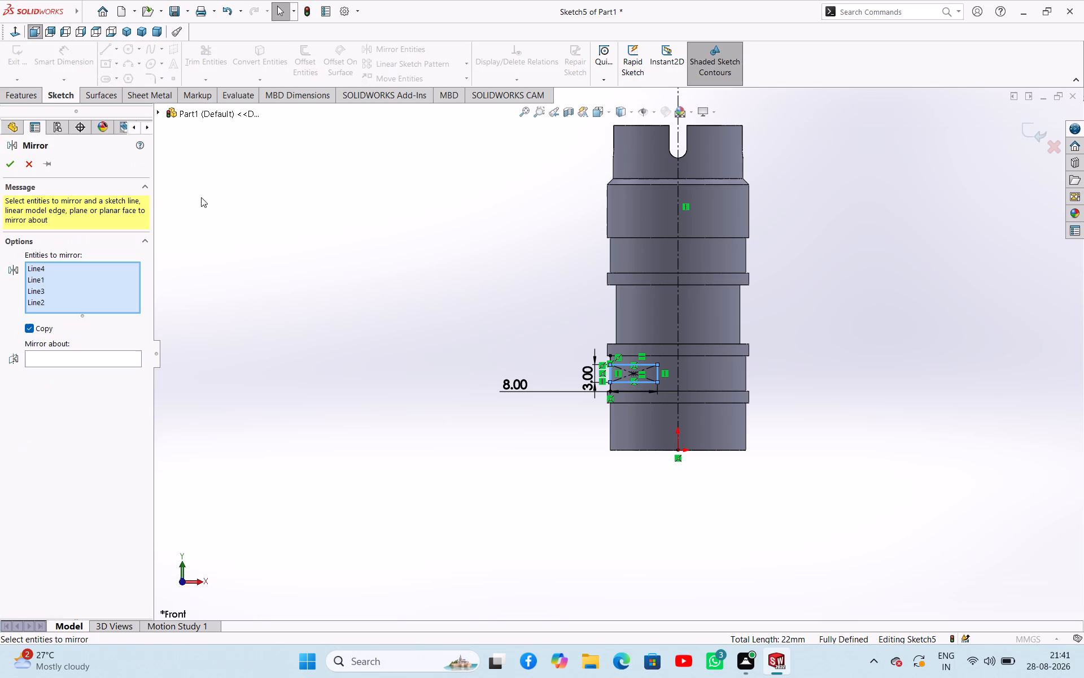
left_click(71, 355)
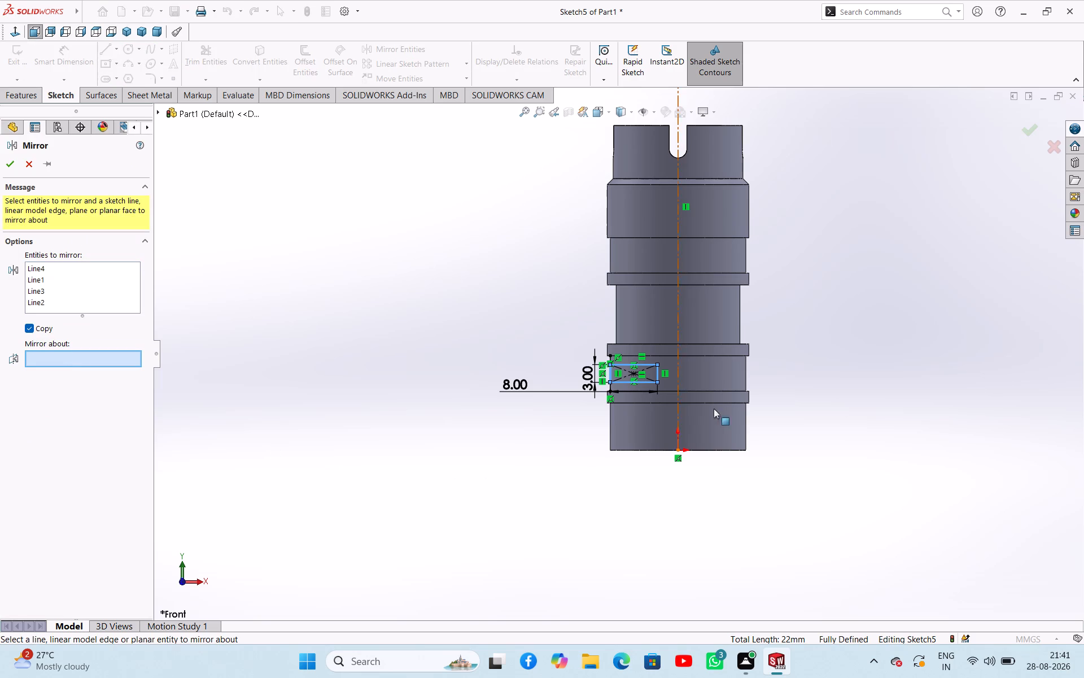
left_click(679, 318)
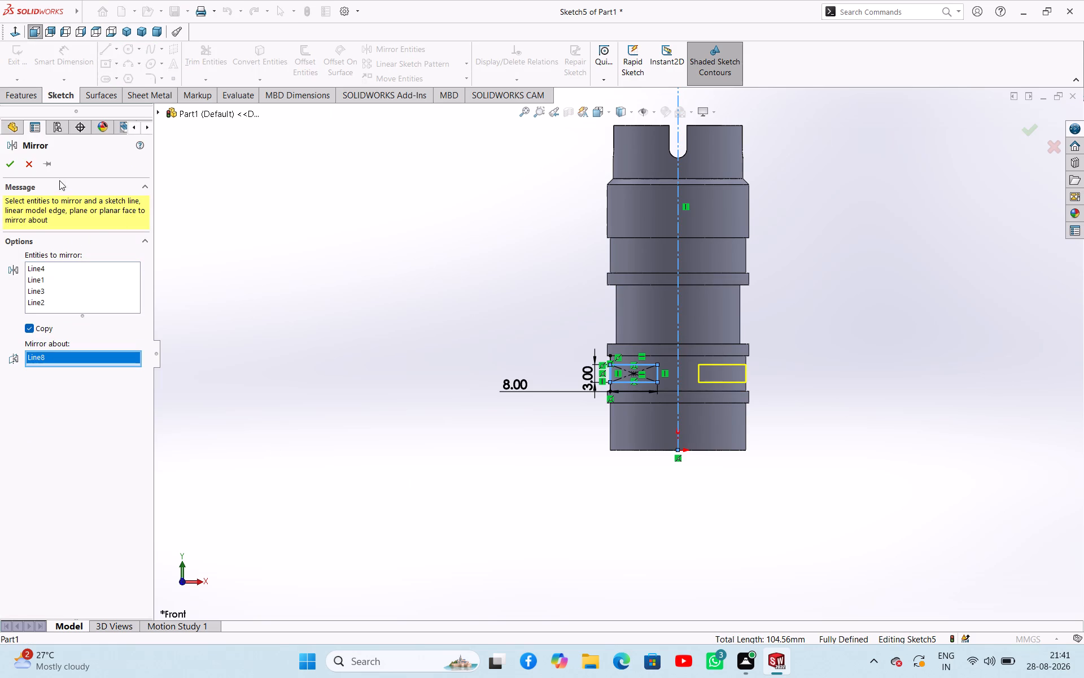
left_click(14, 163)
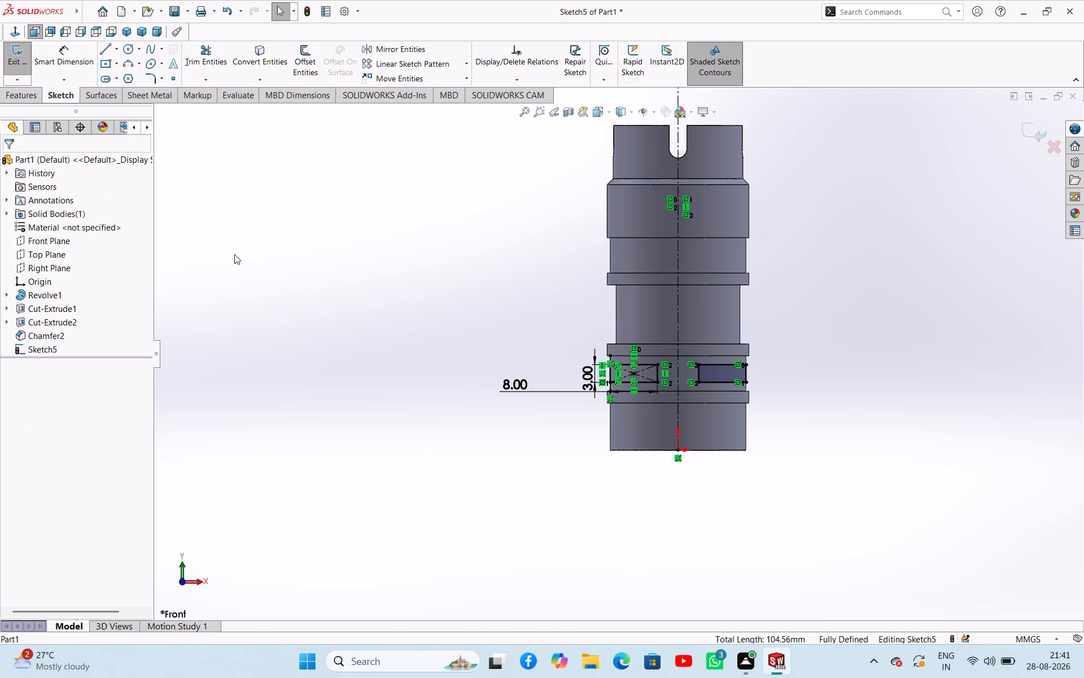
Cut both notch rectangles through the body with a 40 mm Mid Plane Extruded Cut.
left_click(15, 58)
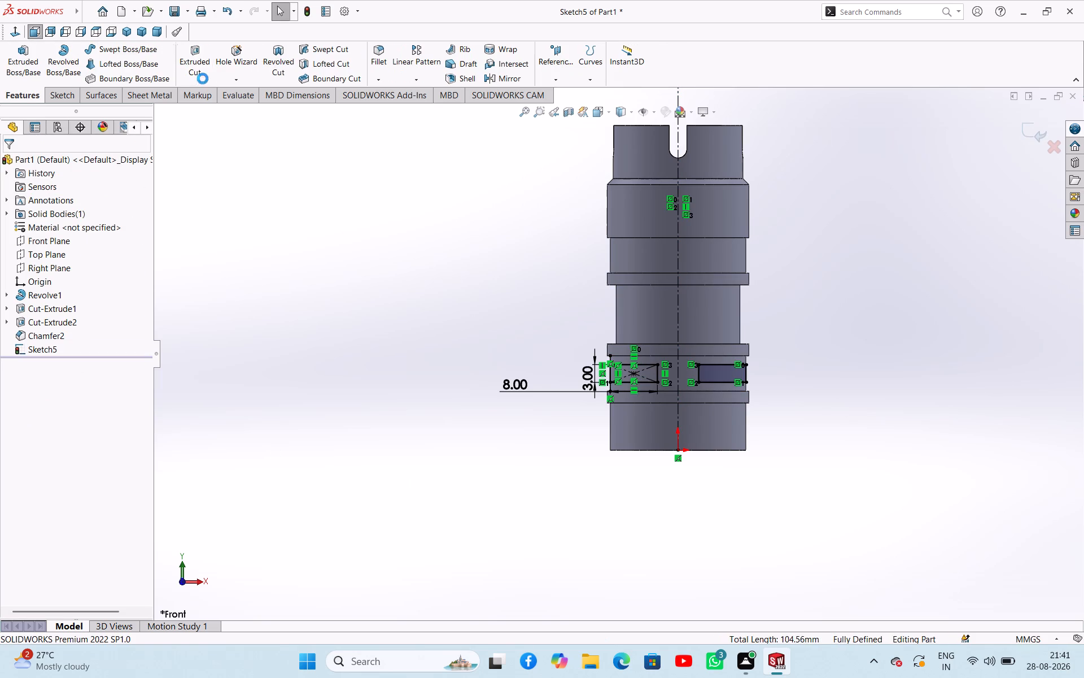
left_click(199, 65)
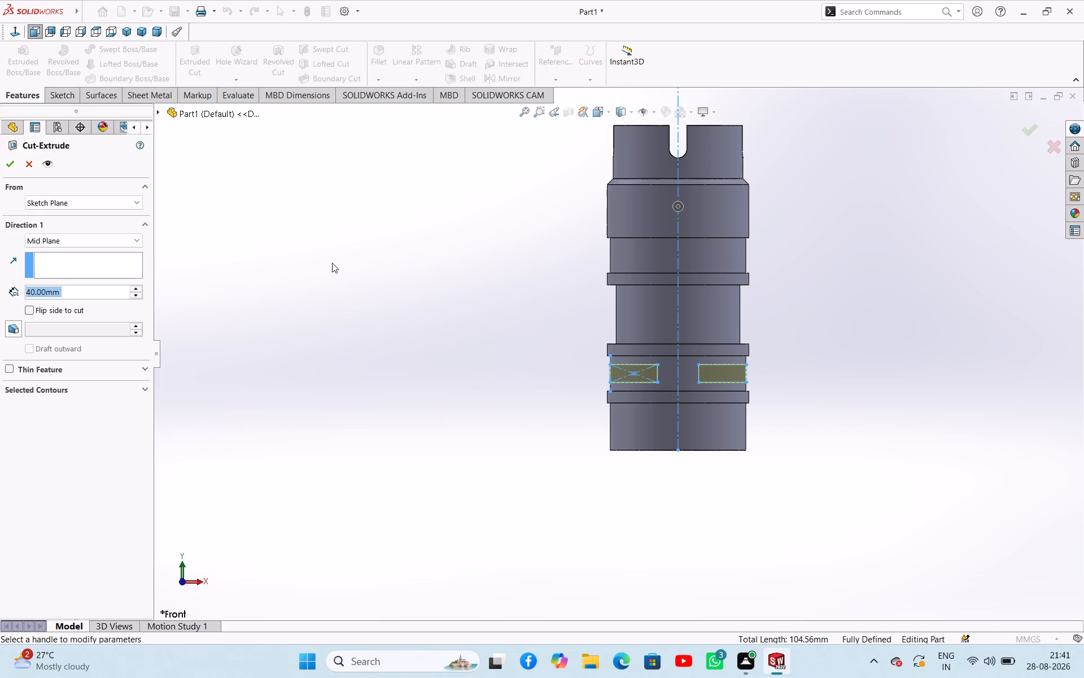
middle_click_drag(378, 257, 380, 375)
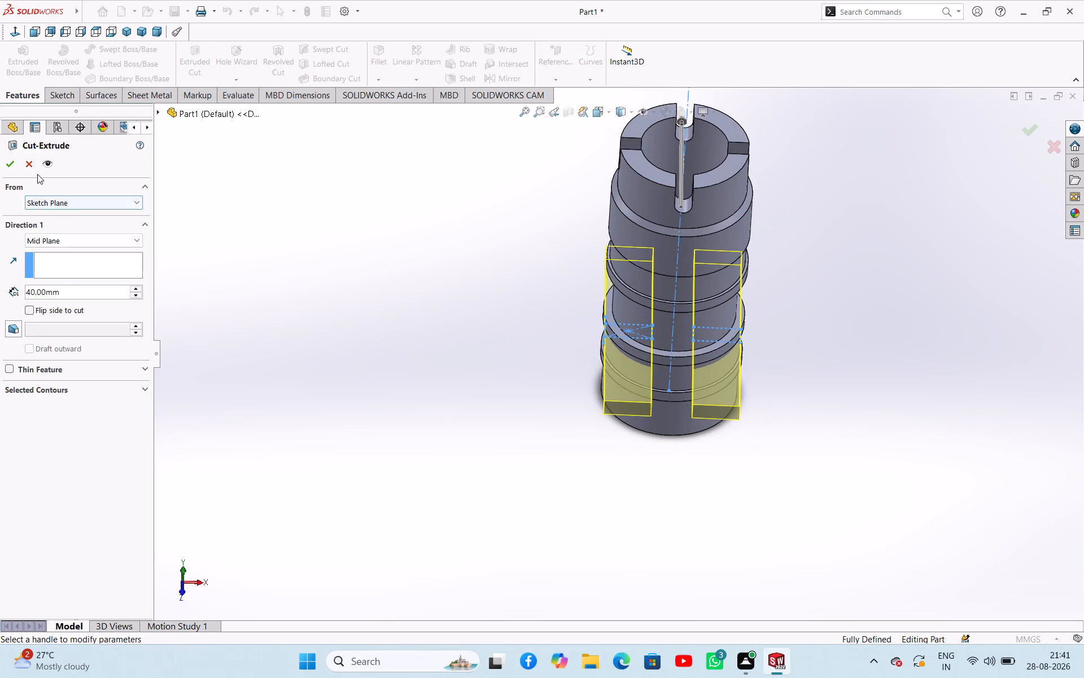
left_click(5, 160)
left_click(373, 290)
Edit the sketch of the notch cut, set the rectangle's horizontal width to 7 mm, and exit the sketch.
middle_click_drag(461, 362, 500, 280)
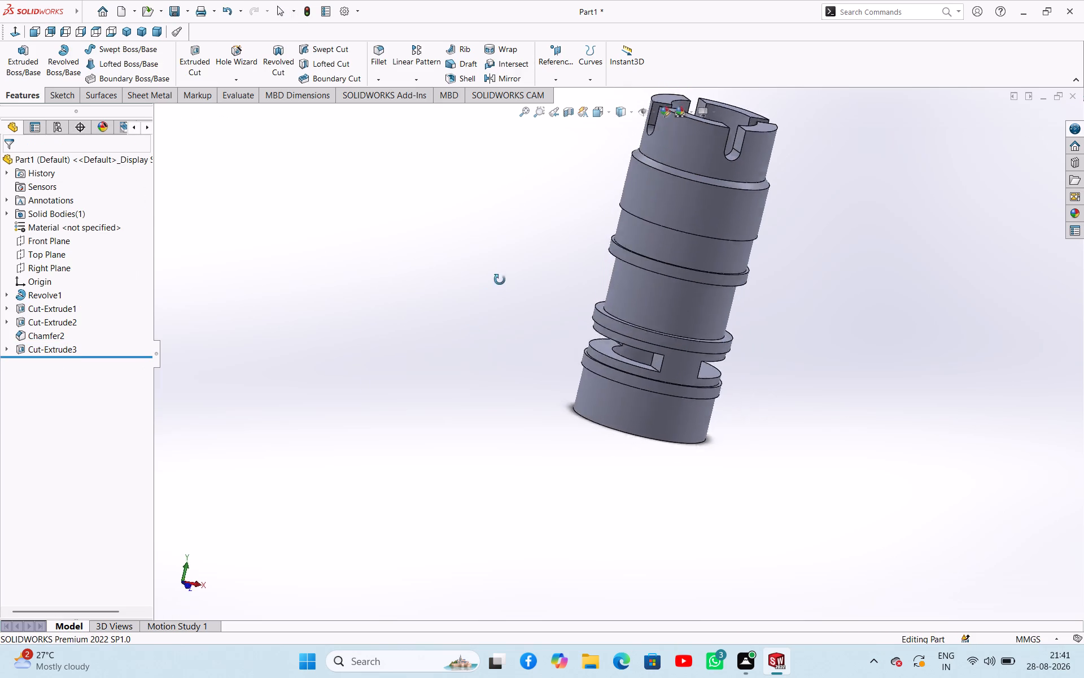
middle_click_drag(500, 280, 386, 263)
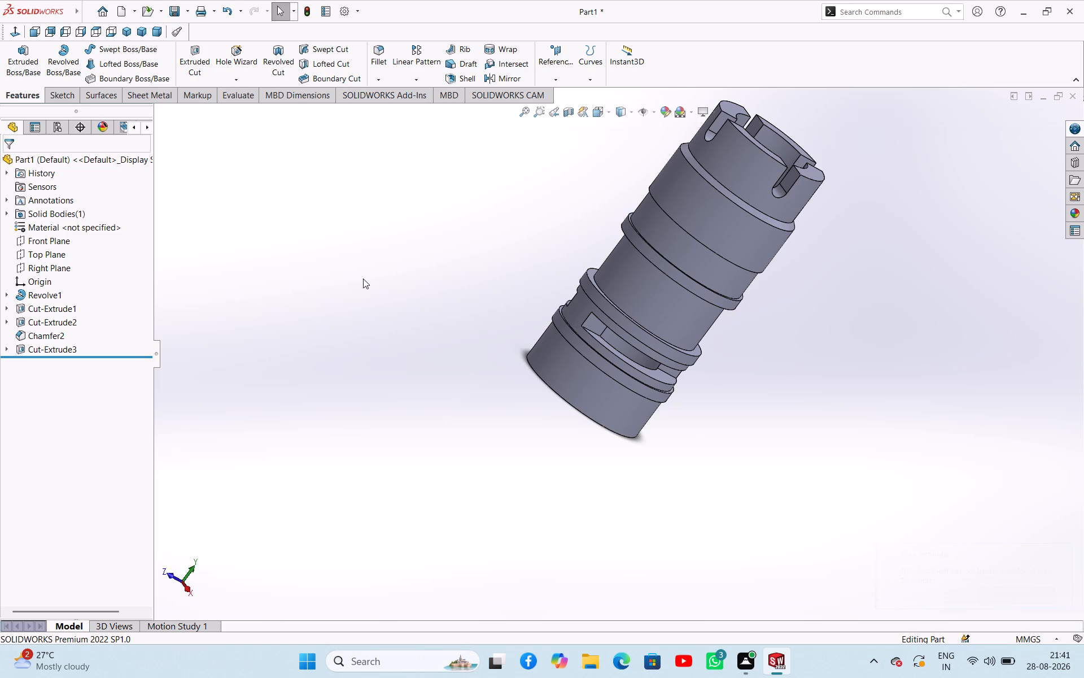
left_click(2, 344)
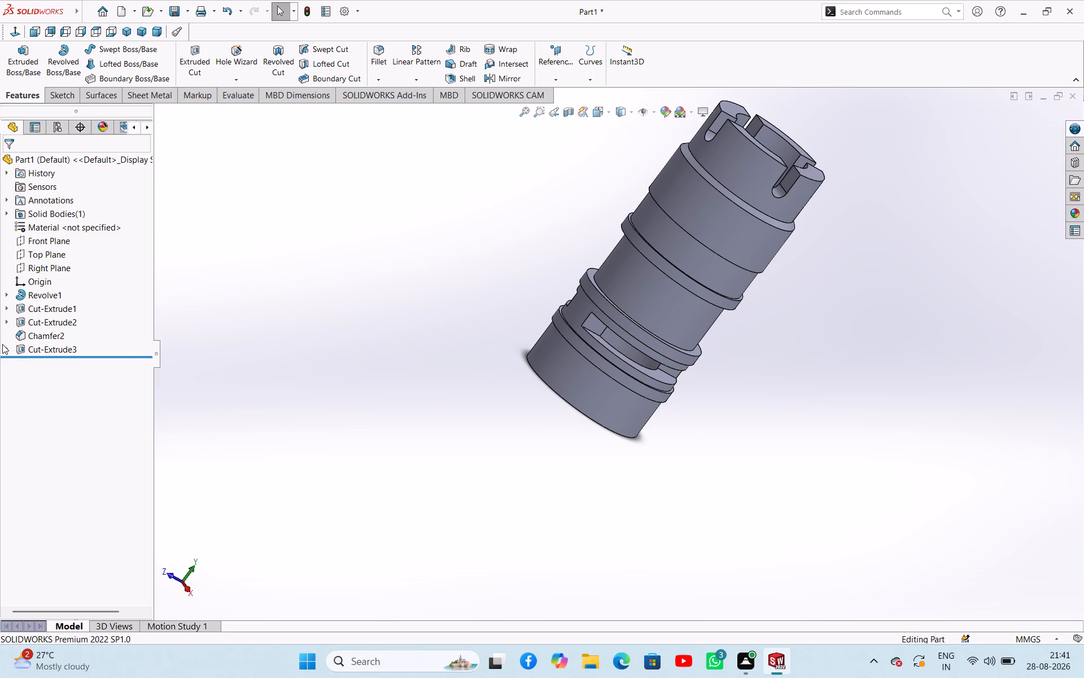
left_click(3, 346)
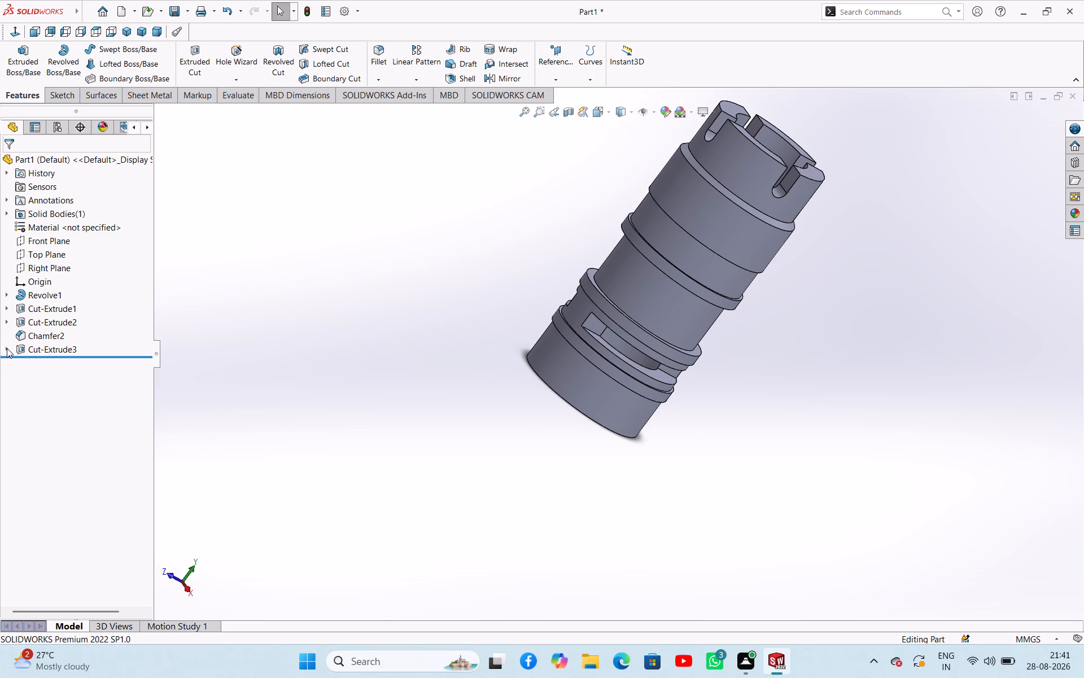
left_click(6, 347)
left_click(36, 359)
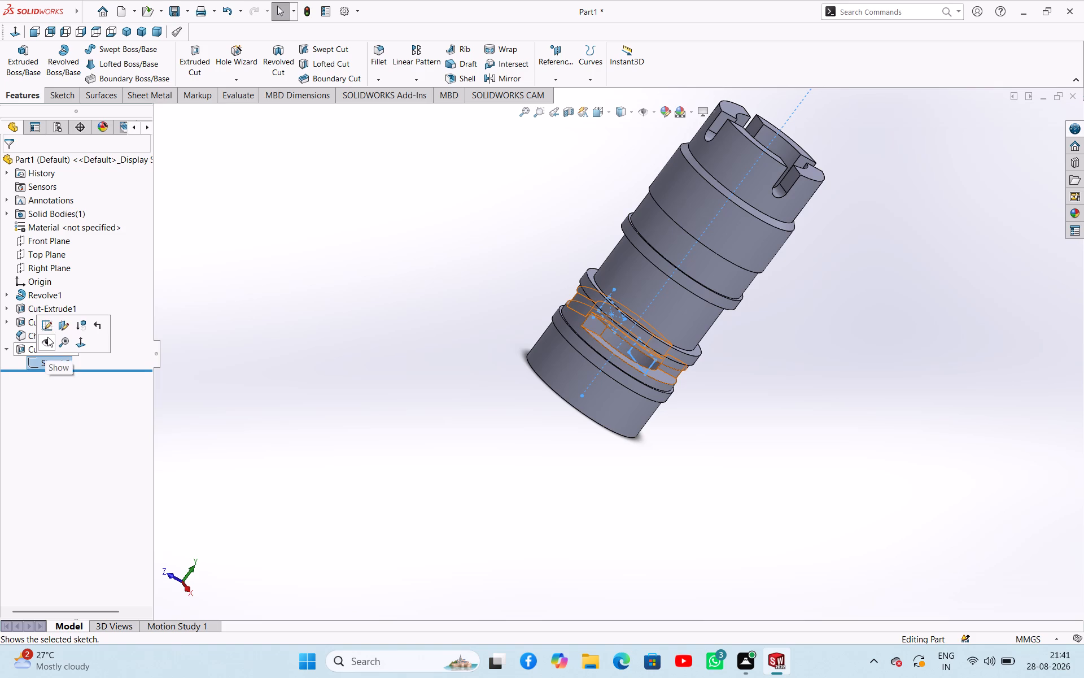
left_click(49, 331)
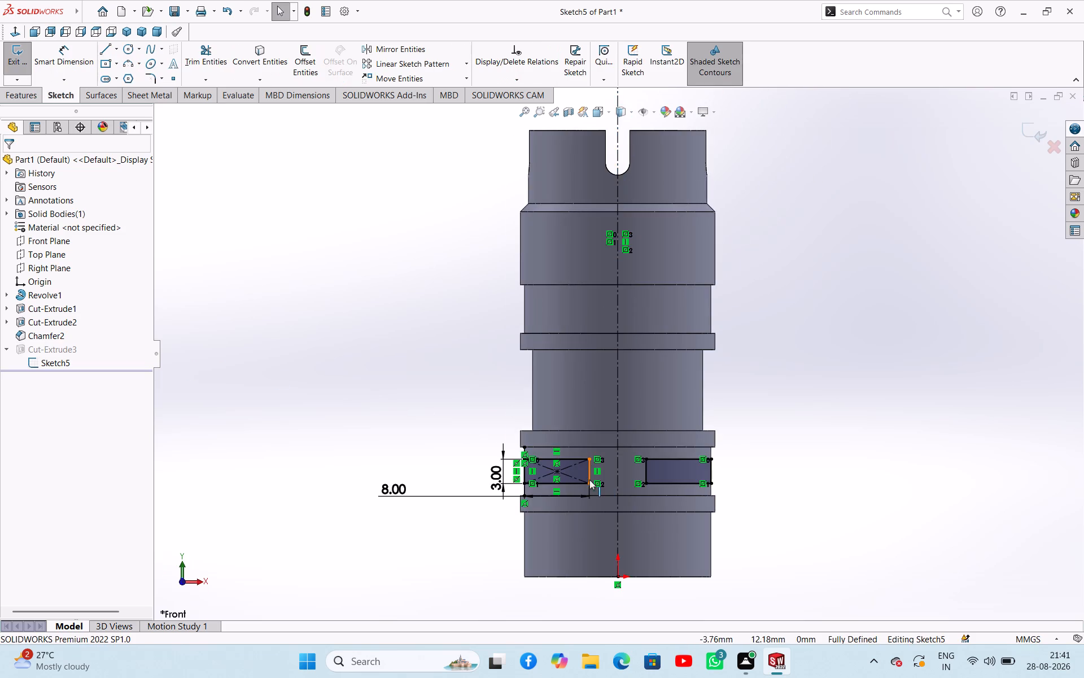
scroll(589, 480, "down", 2)
scroll(588, 483, "up", 2)
double_click(404, 439)
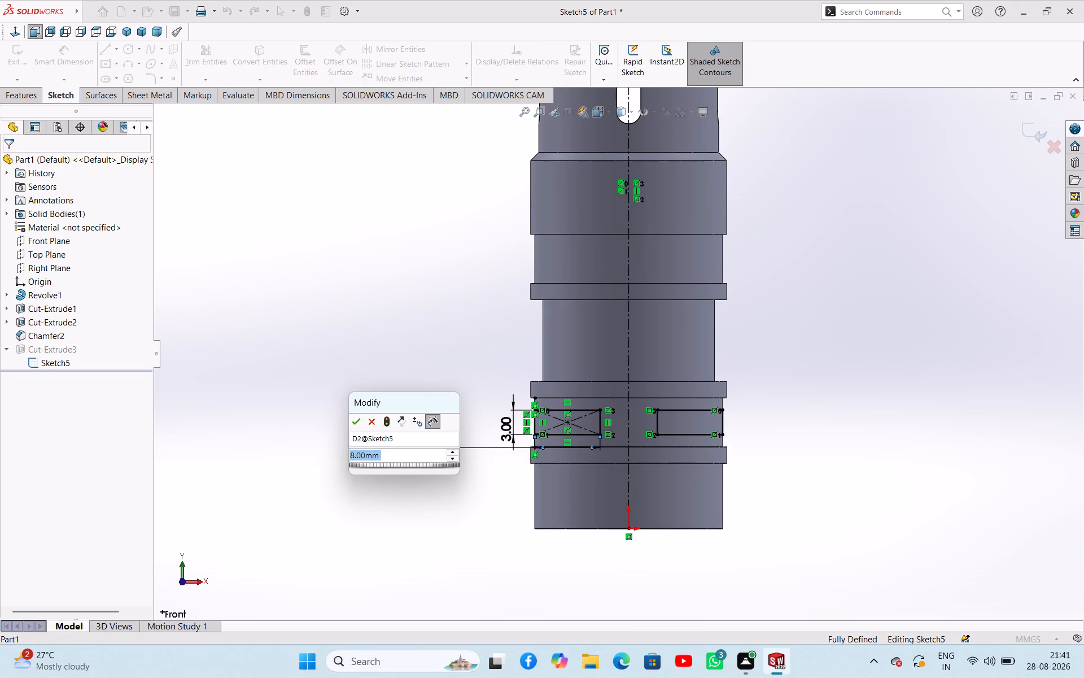
key("7")
key("Return")
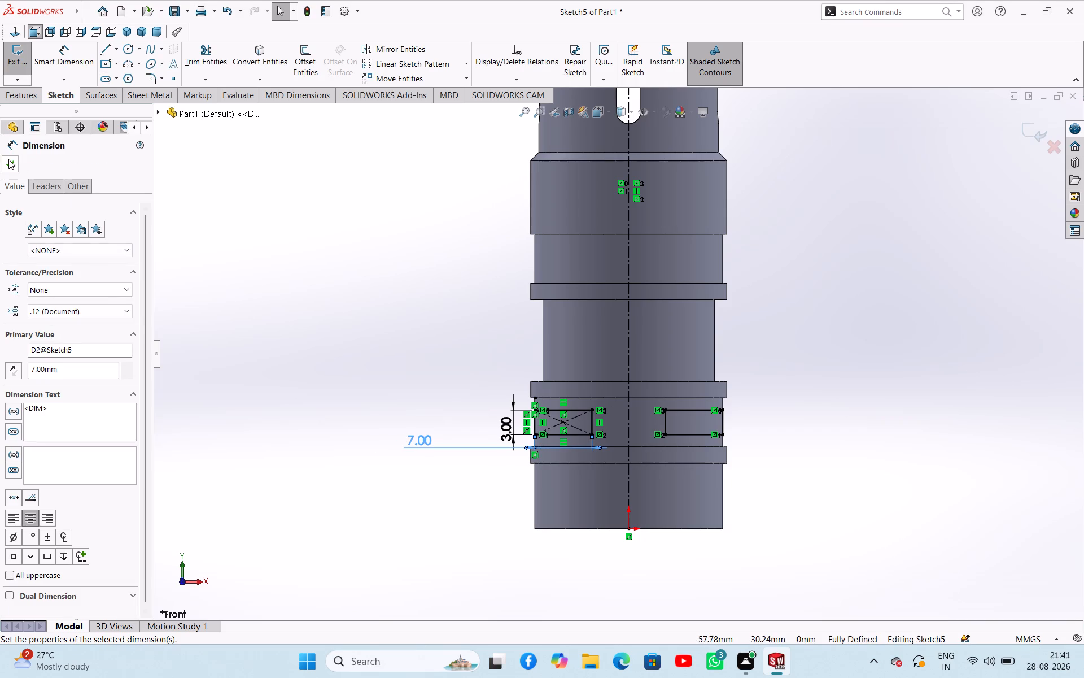
left_click(8, 159)
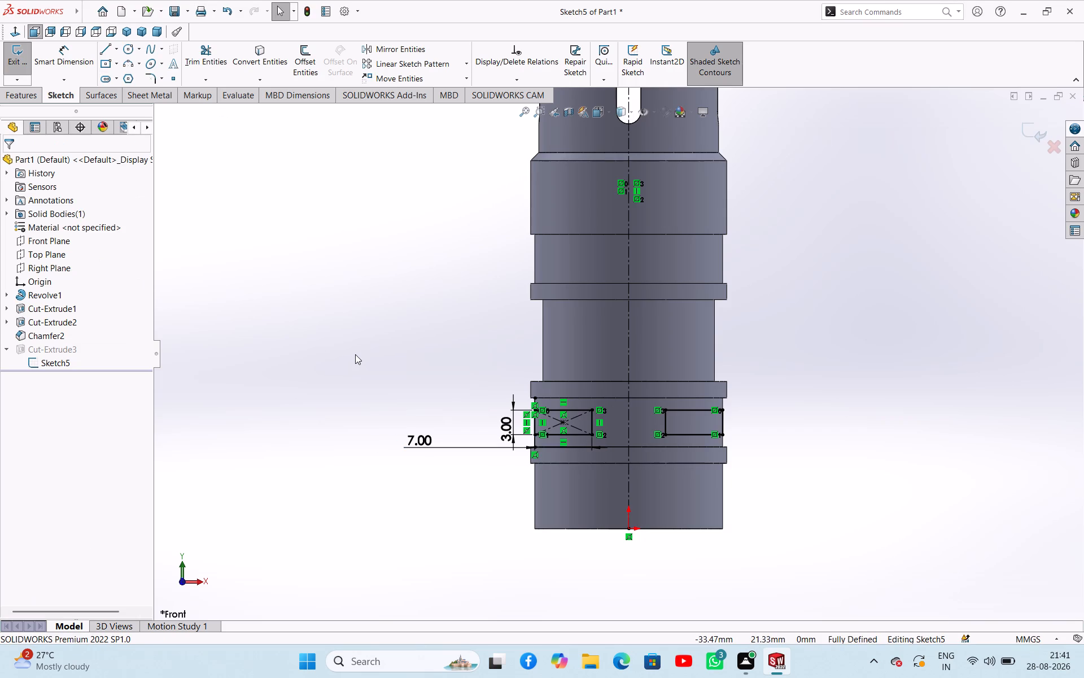
left_click(12, 71)
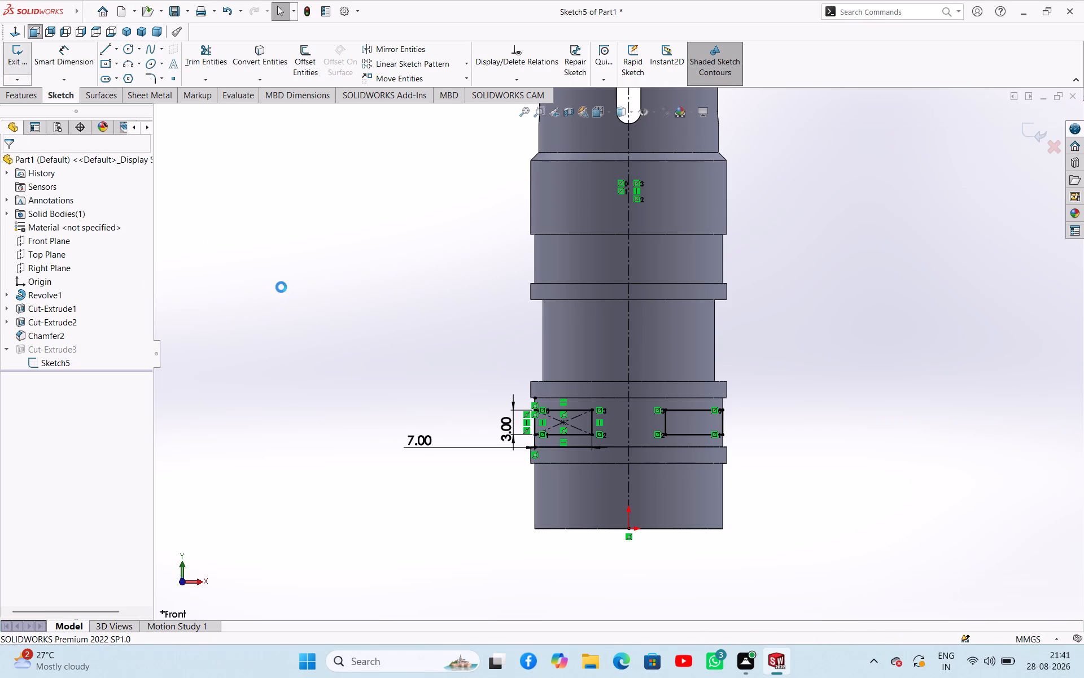
left_click(285, 289)
Examine the two side notches between the lower ribs from several angles and from the front.
middle_click_drag(474, 342, 560, 312)
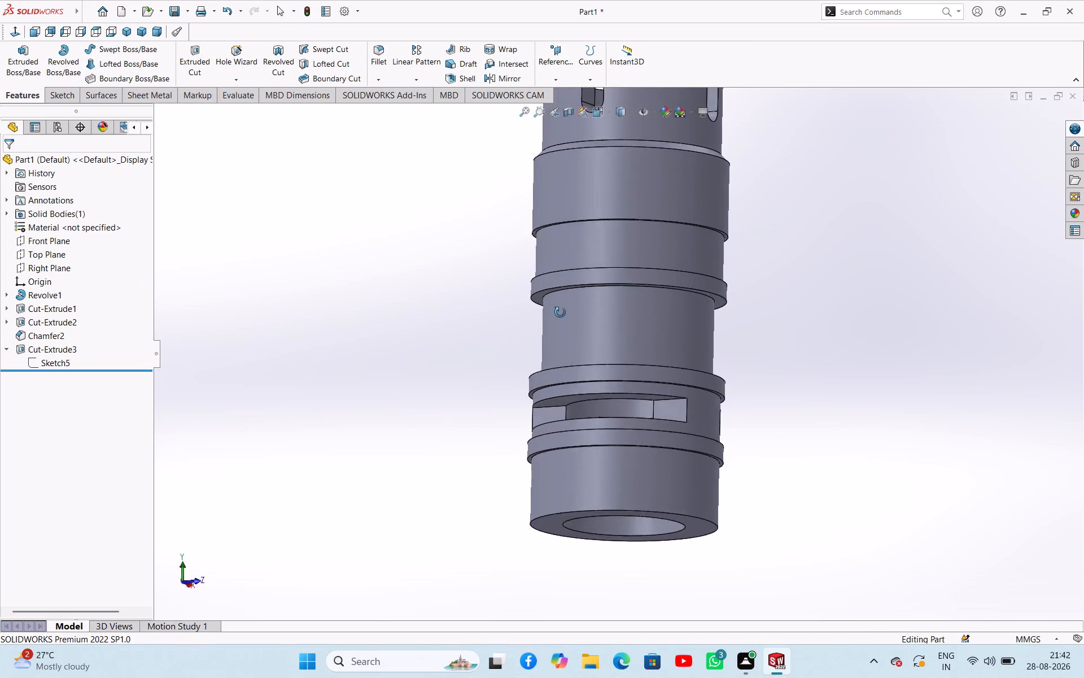
middle_click_drag(560, 312, 487, 362)
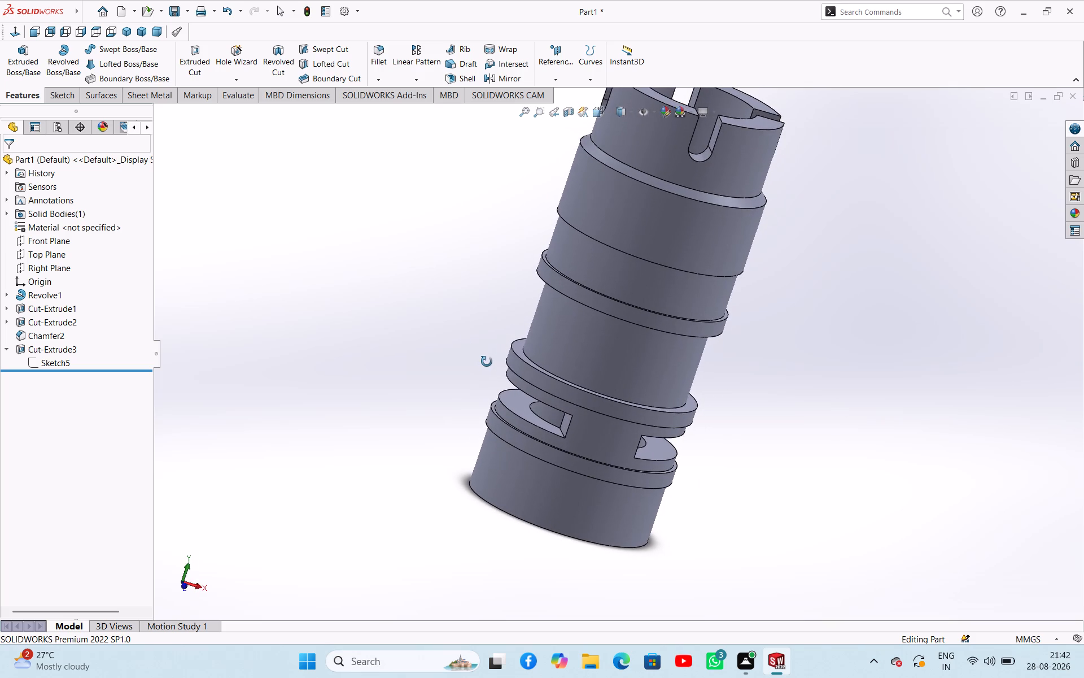
middle_click_drag(487, 362, 502, 362)
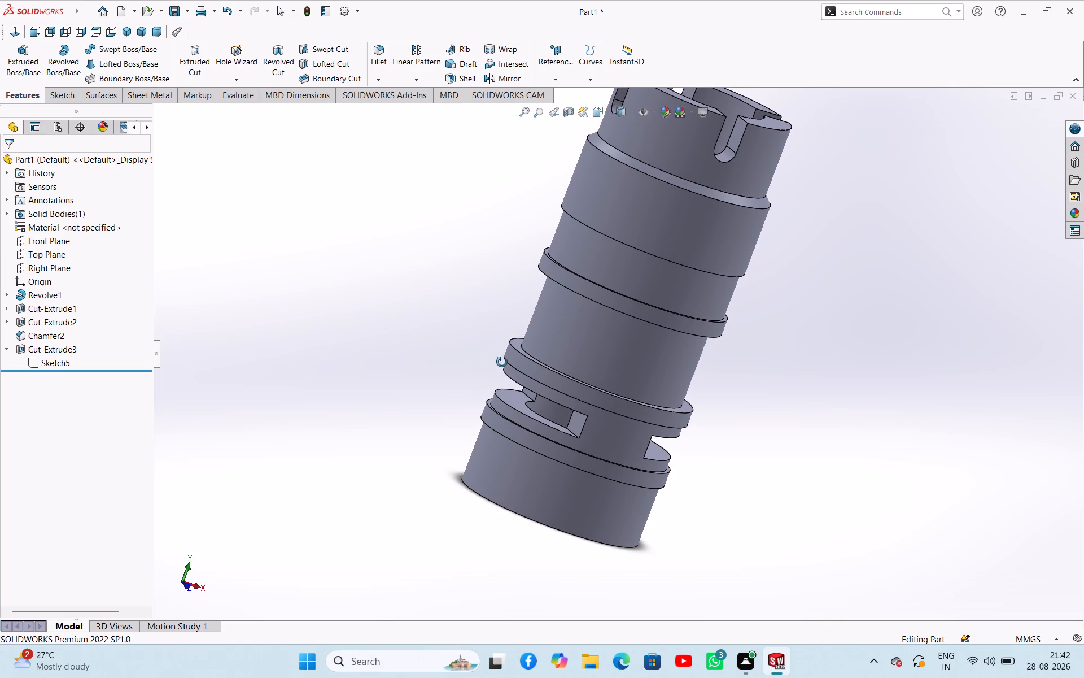
middle_click_drag(502, 362, 500, 366)
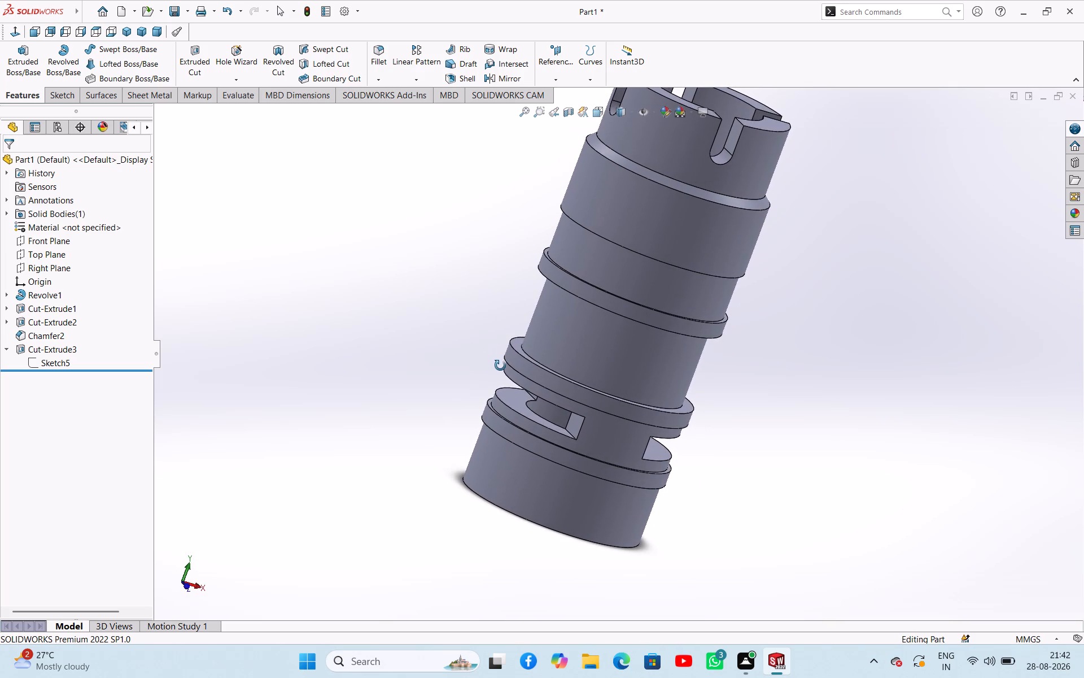
middle_click_drag(500, 366, 500, 367)
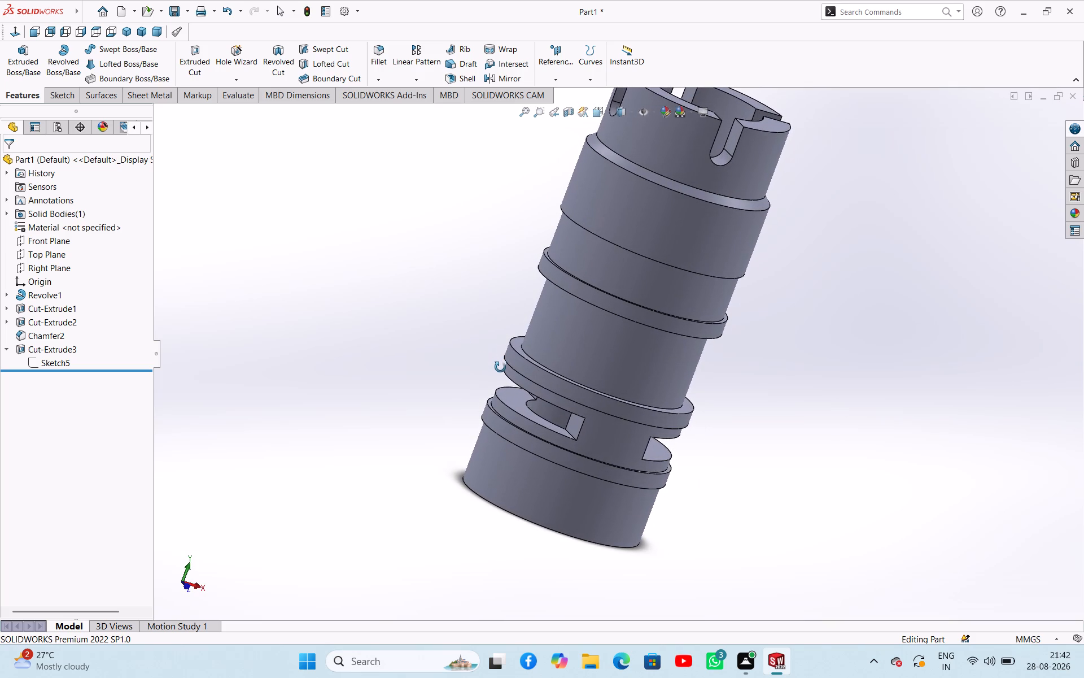
middle_click_drag(500, 367, 499, 368)
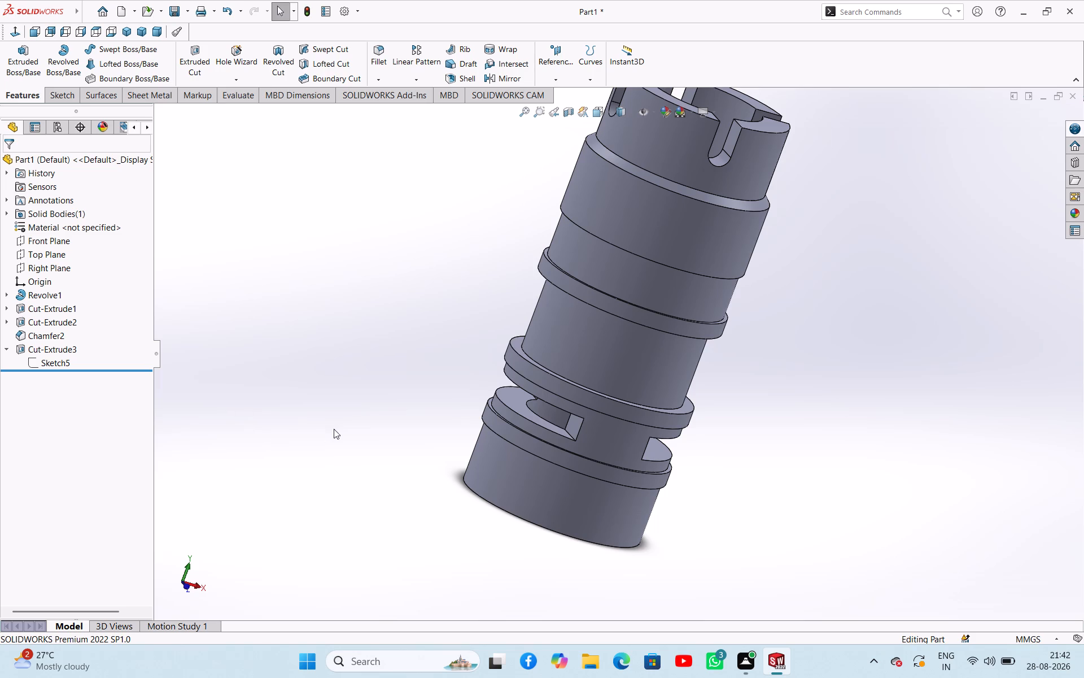
left_click(187, 588)
scroll(655, 295, "up", 2)
scroll(691, 290, "down", 2)
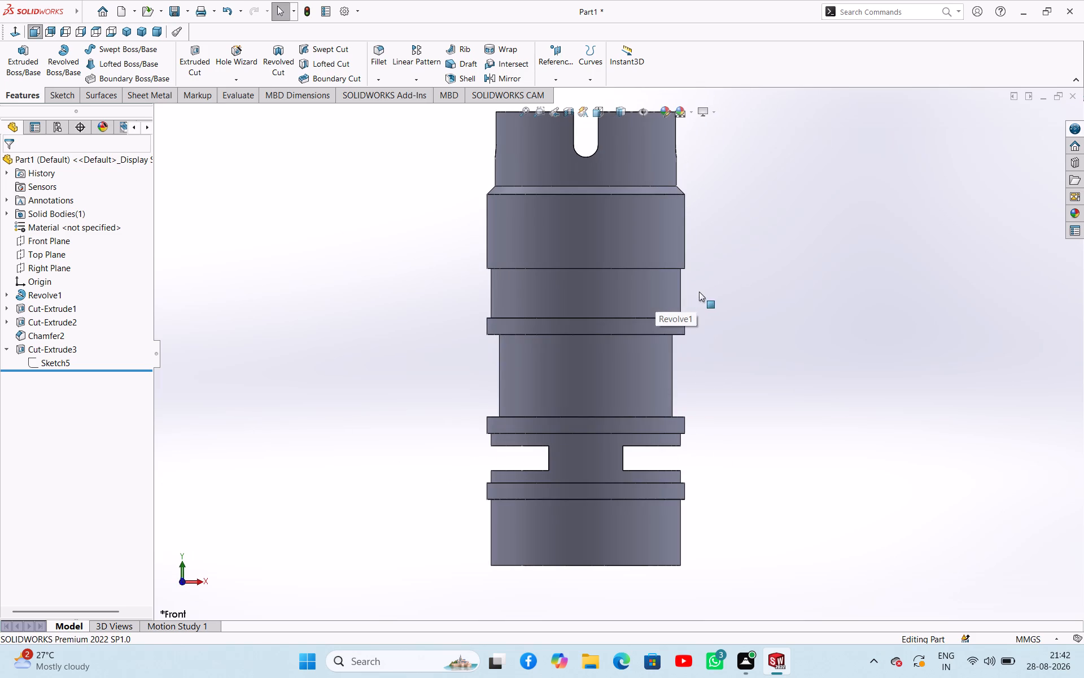
left_click(795, 292)
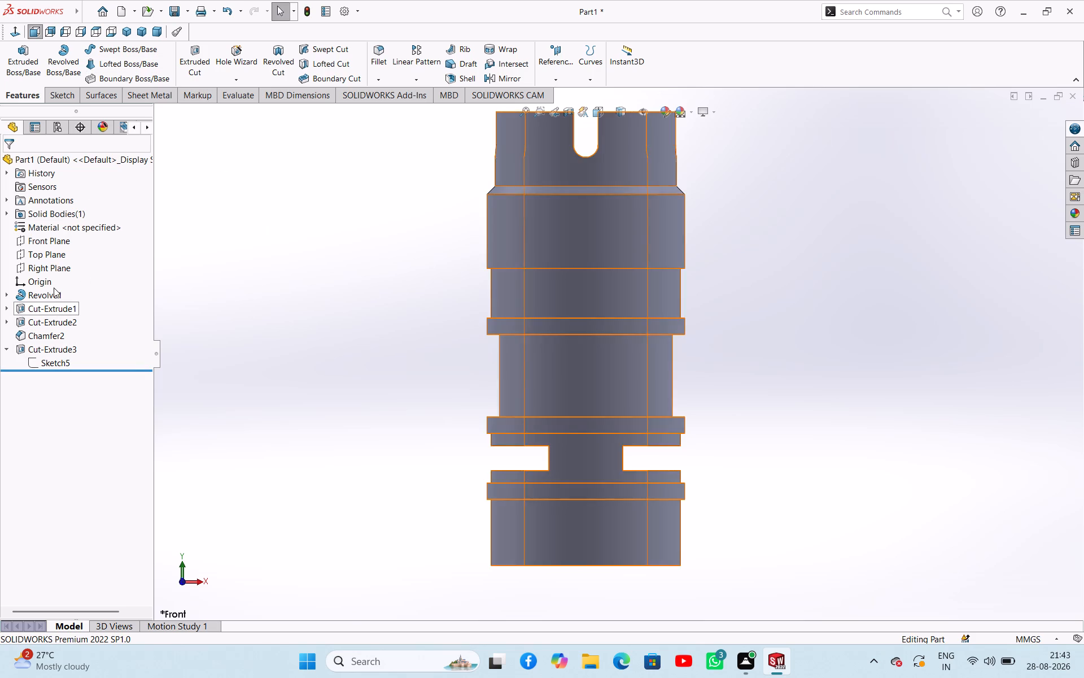
Start a sketch on the Front Plane and draw a circle of about 1.87 mm radius on the axis, about 22.5 mm above the origin.
left_click(46, 244)
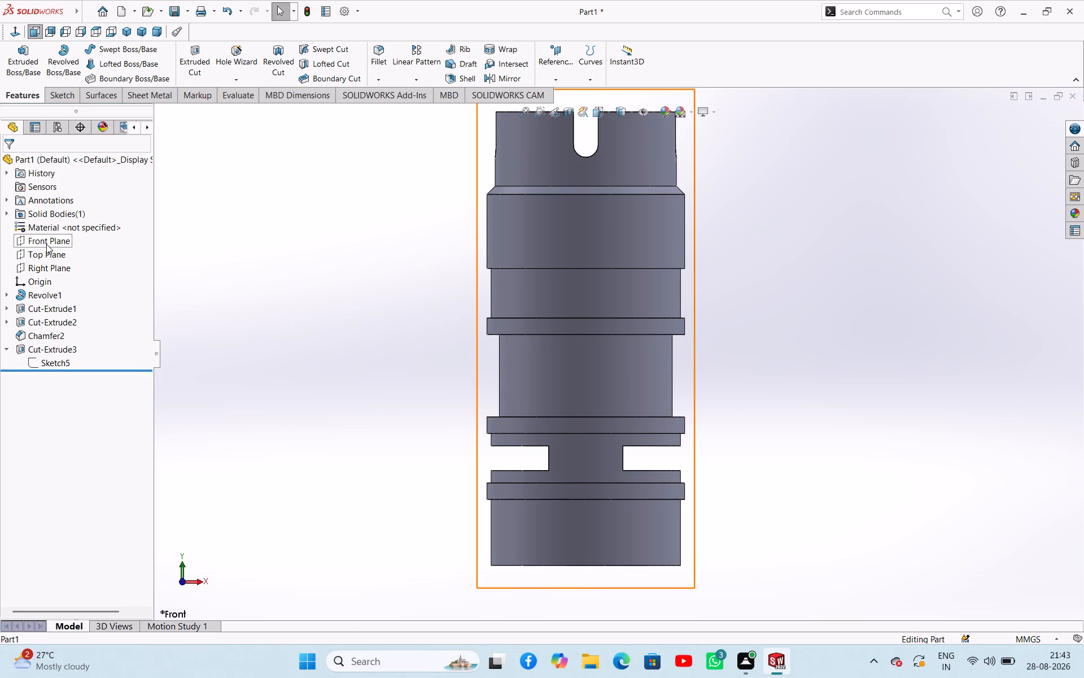
left_click(54, 229)
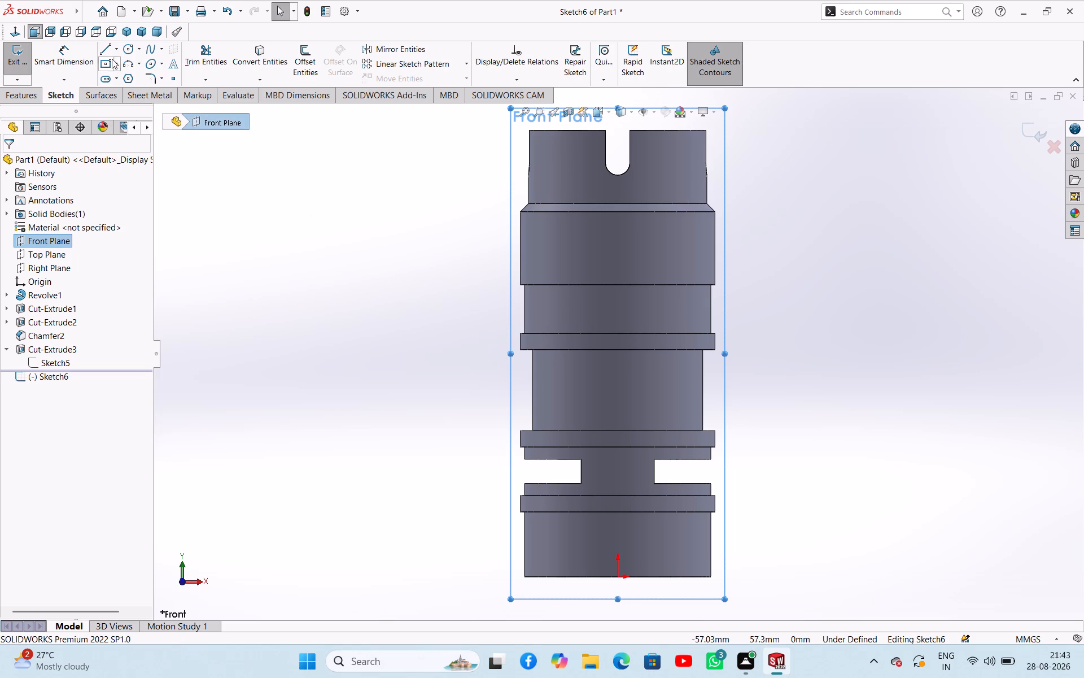
left_click(128, 55)
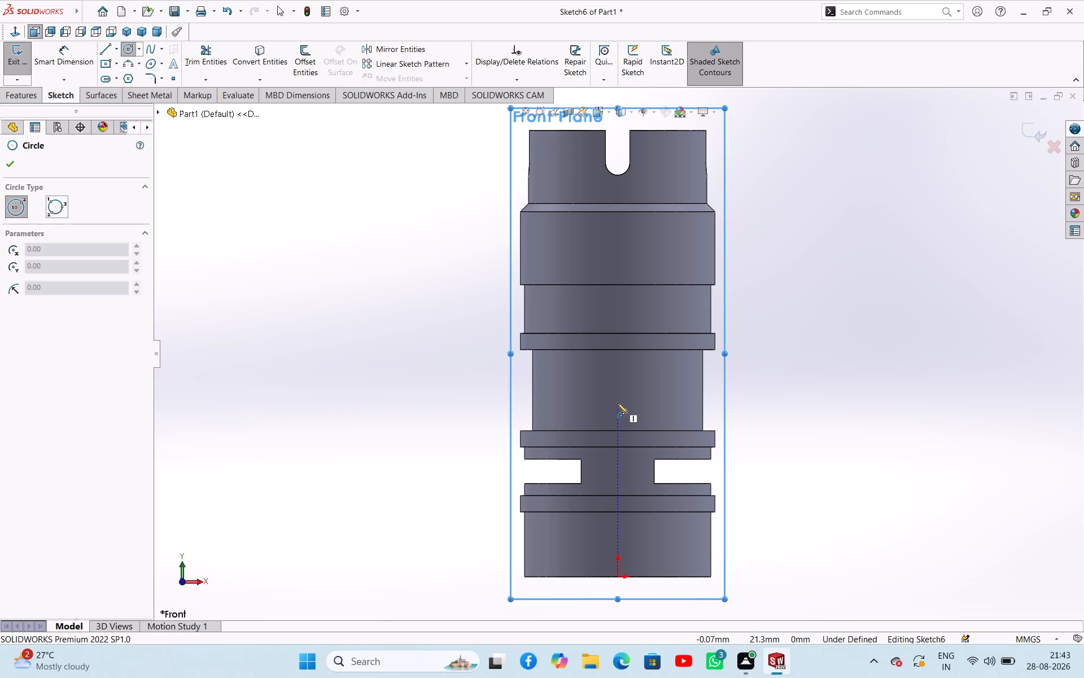
left_click(617, 394)
left_click(623, 408)
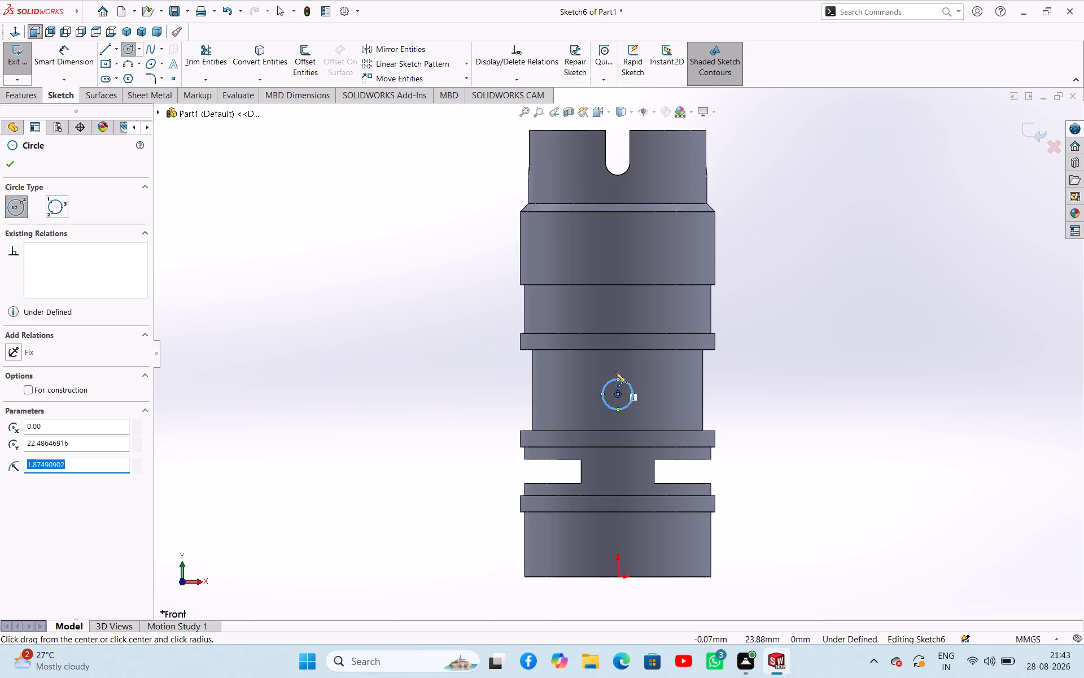
Draw a smaller circle on the axis between the upper rib and the collar, about 32.7 mm above the origin.
left_click(618, 311)
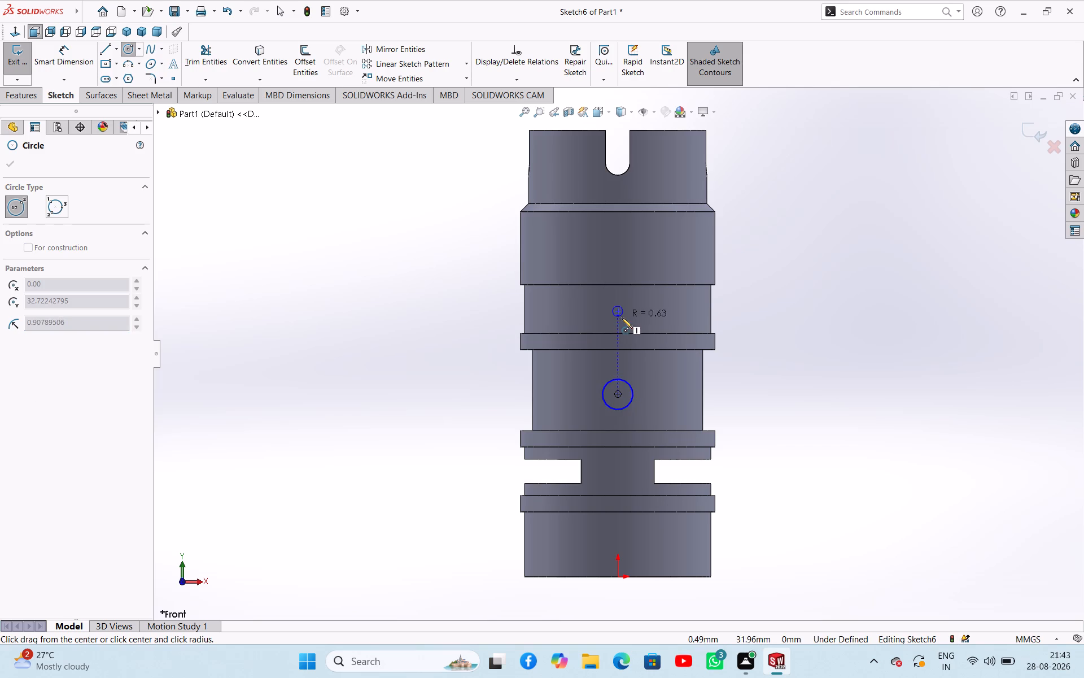
left_click(623, 321)
right_click(433, 341)
left_click(442, 347)
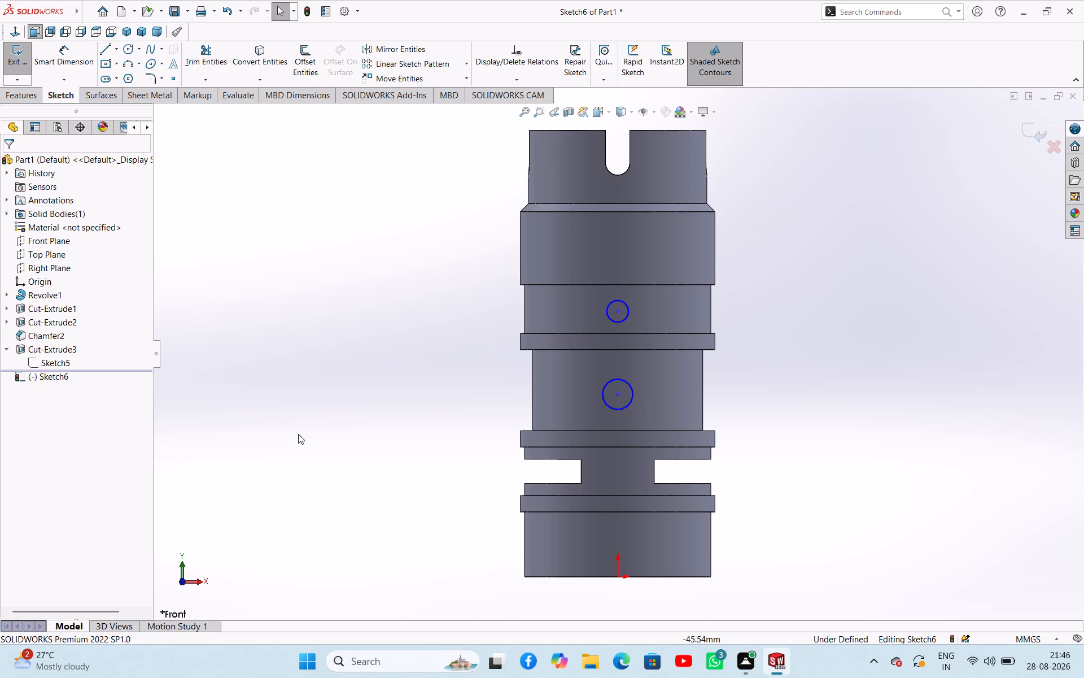
Dimension the two circles on the axis with diameters of 4 mm for the lower and 3 mm for the upper.
right_click_drag(787, 392, 835, 270)
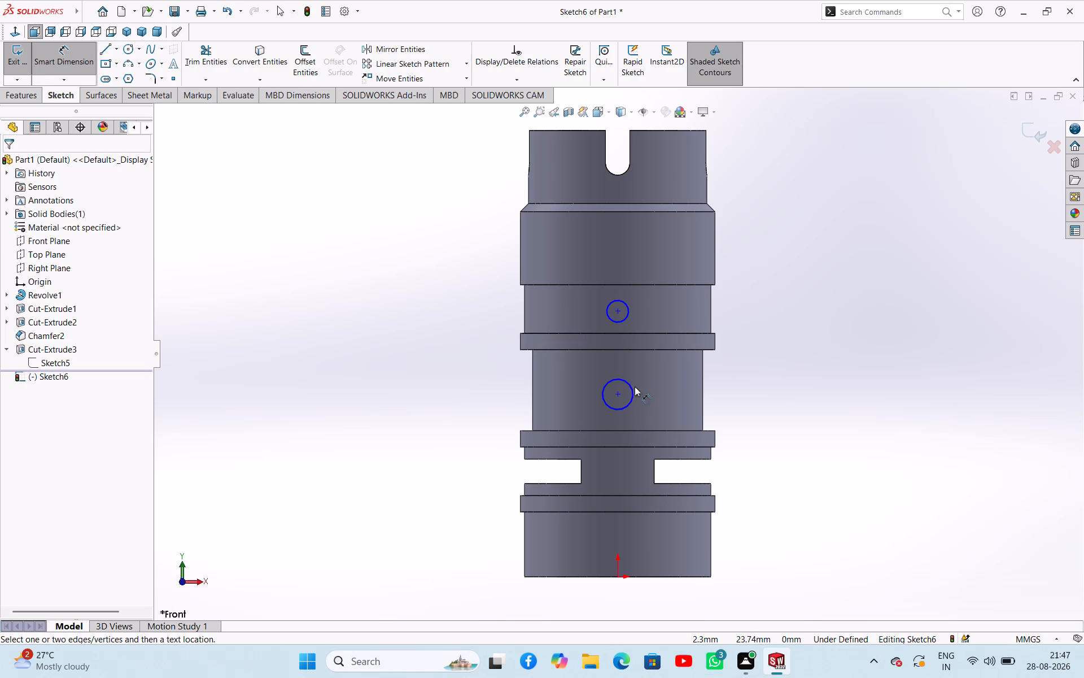
left_click(632, 390)
left_click(763, 399)
key("4")
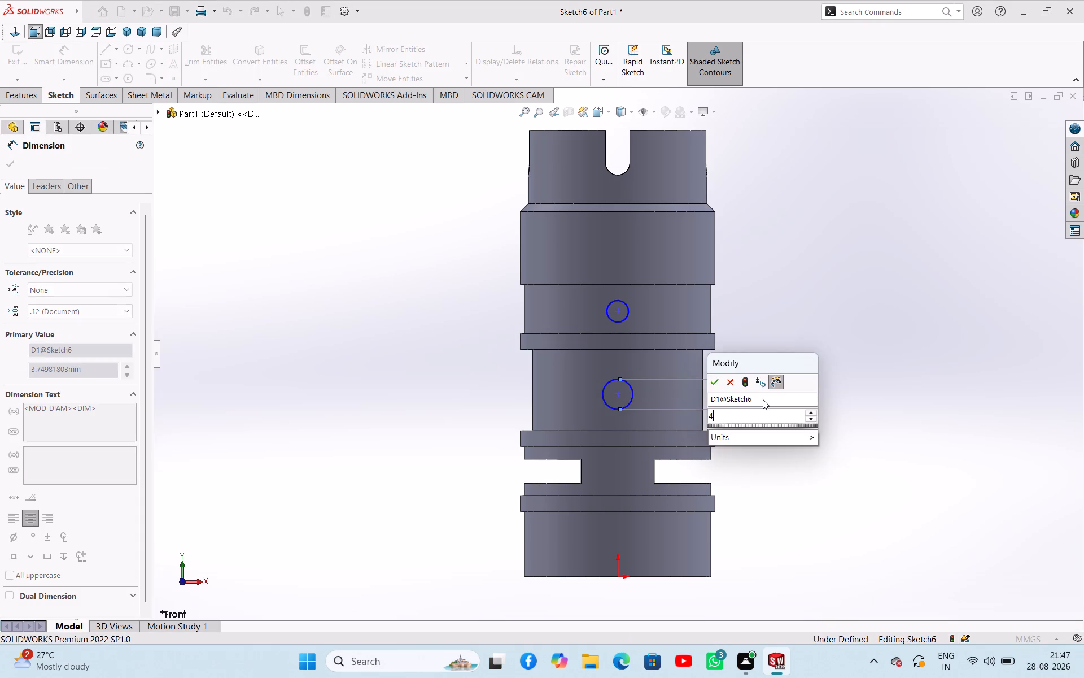
key("Return")
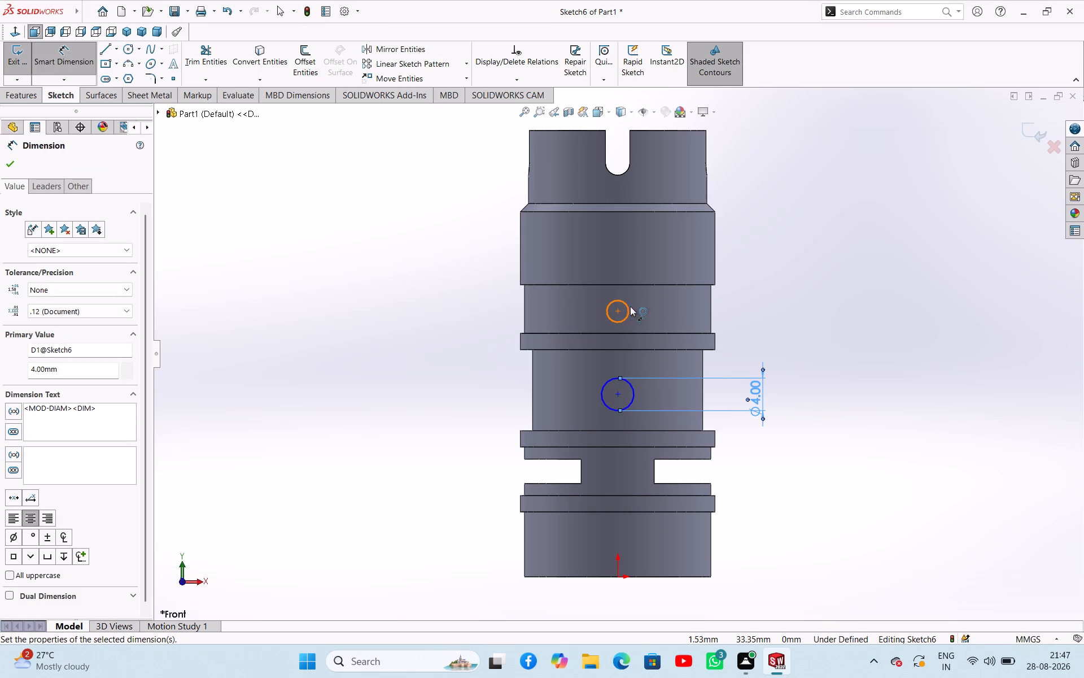
left_click(626, 307)
left_click(750, 305)
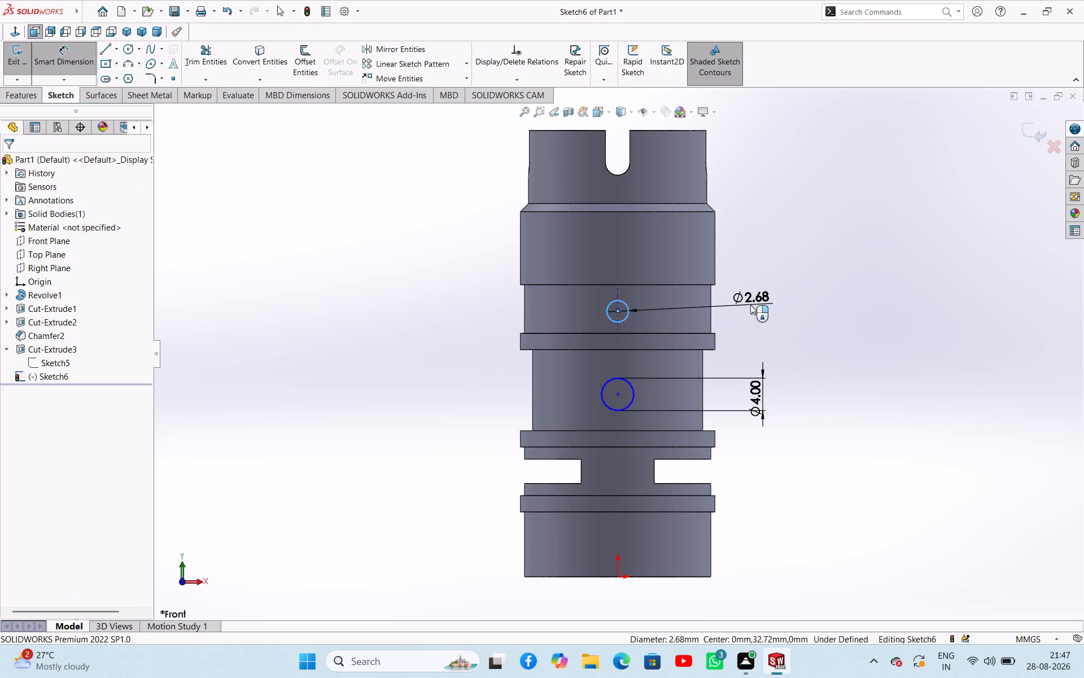
key("3")
key("Return")
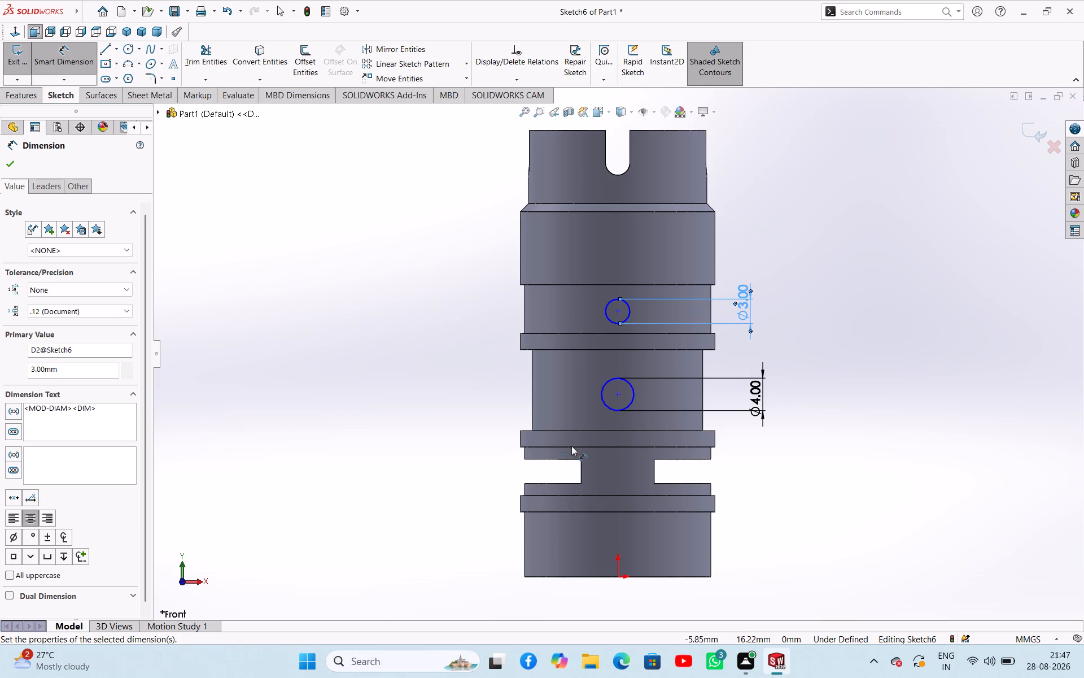
Dimension the circle centres 23 mm (lower) and 33 mm (upper) above the part's bottom edge, and exit the sketch.
left_click(616, 396)
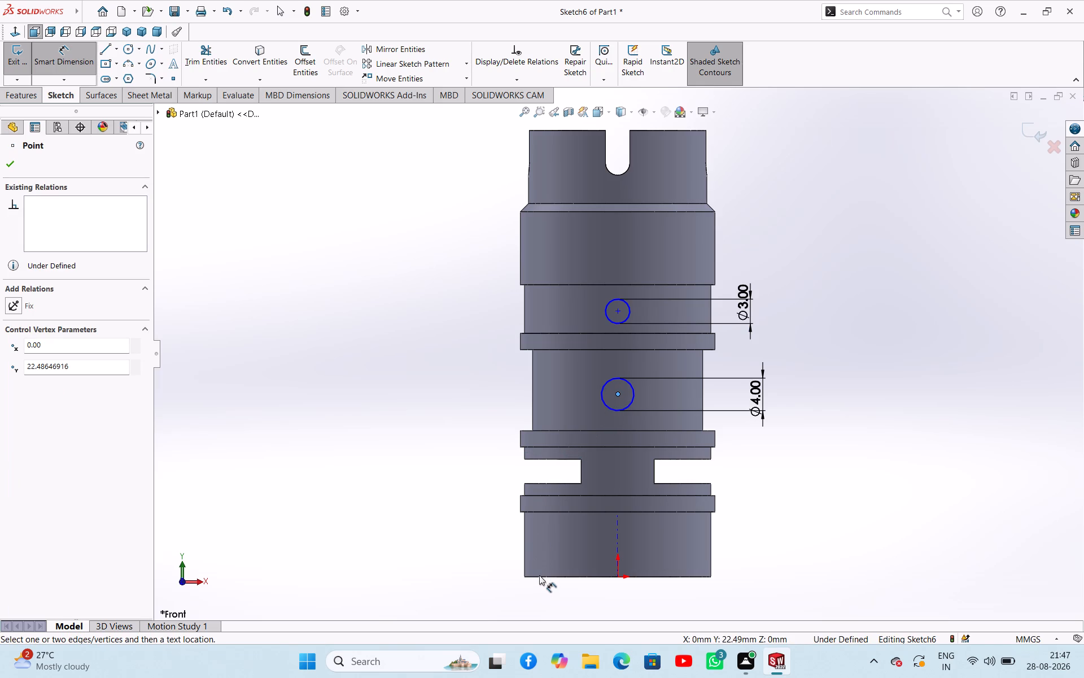
left_click(539, 577)
left_click(495, 541)
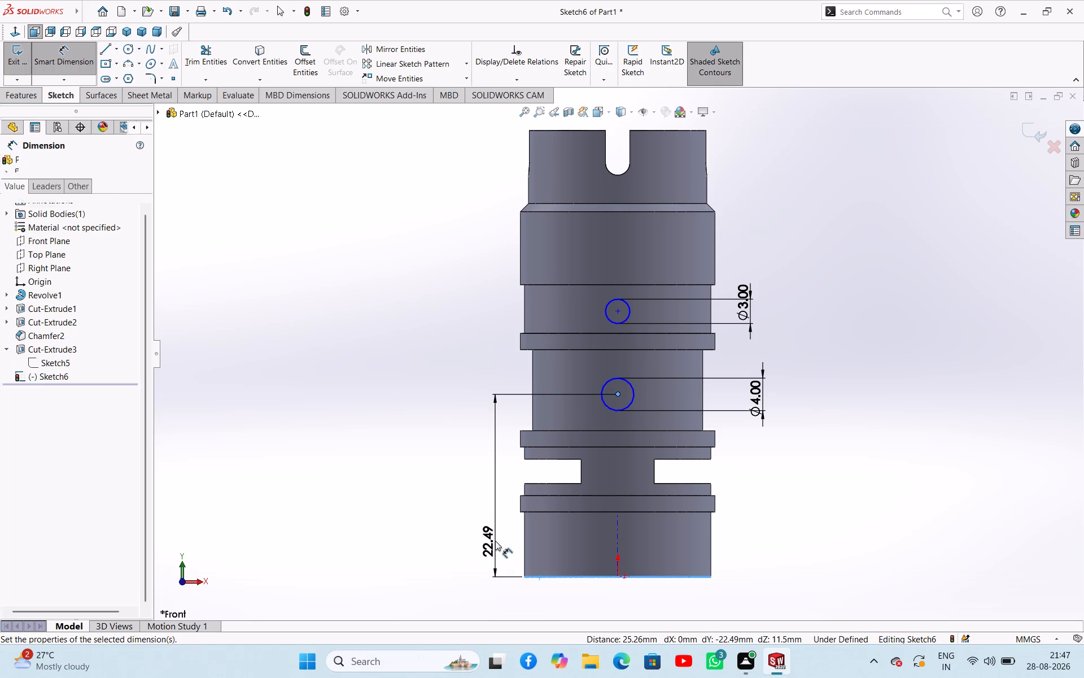
key("2")
key("3")
key("Return")
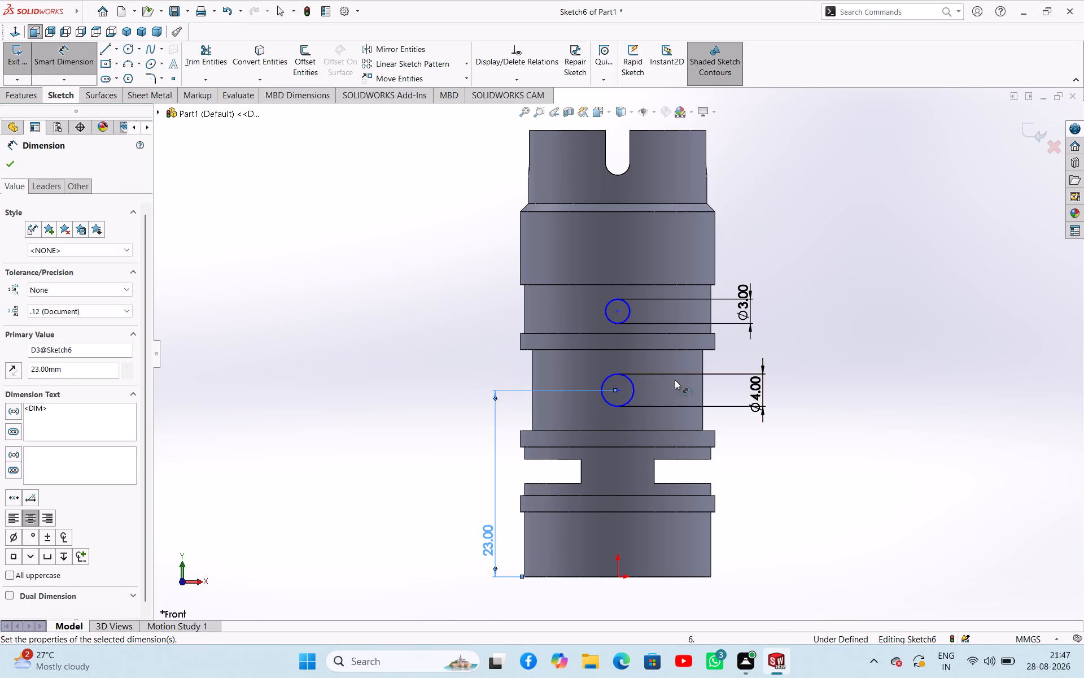
left_click(619, 311)
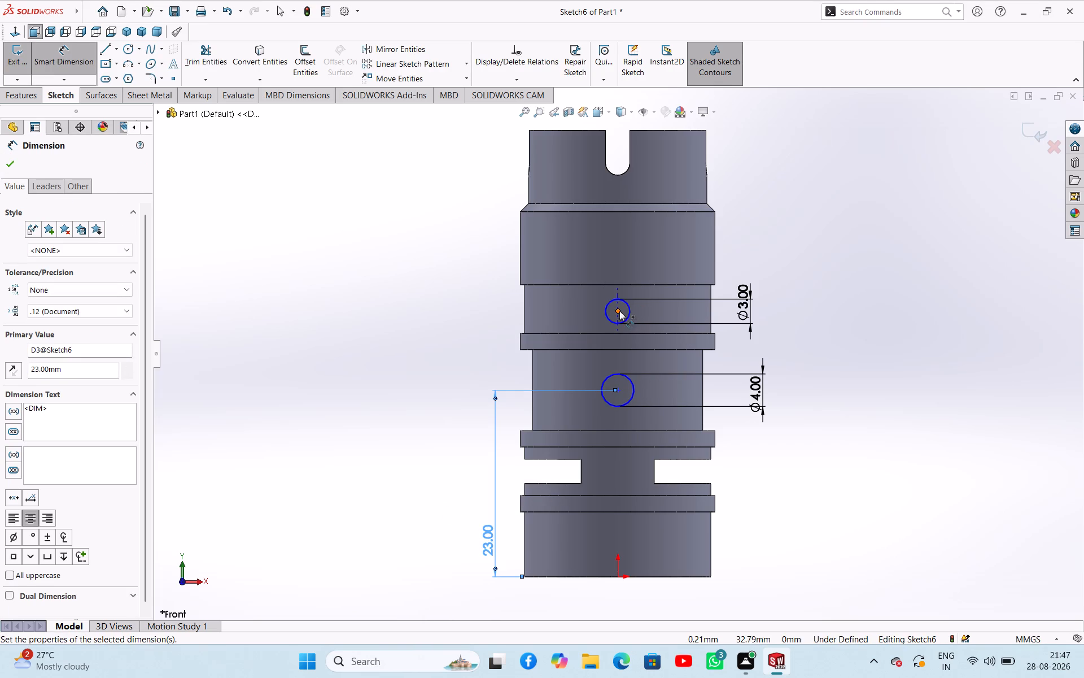
left_click(561, 577)
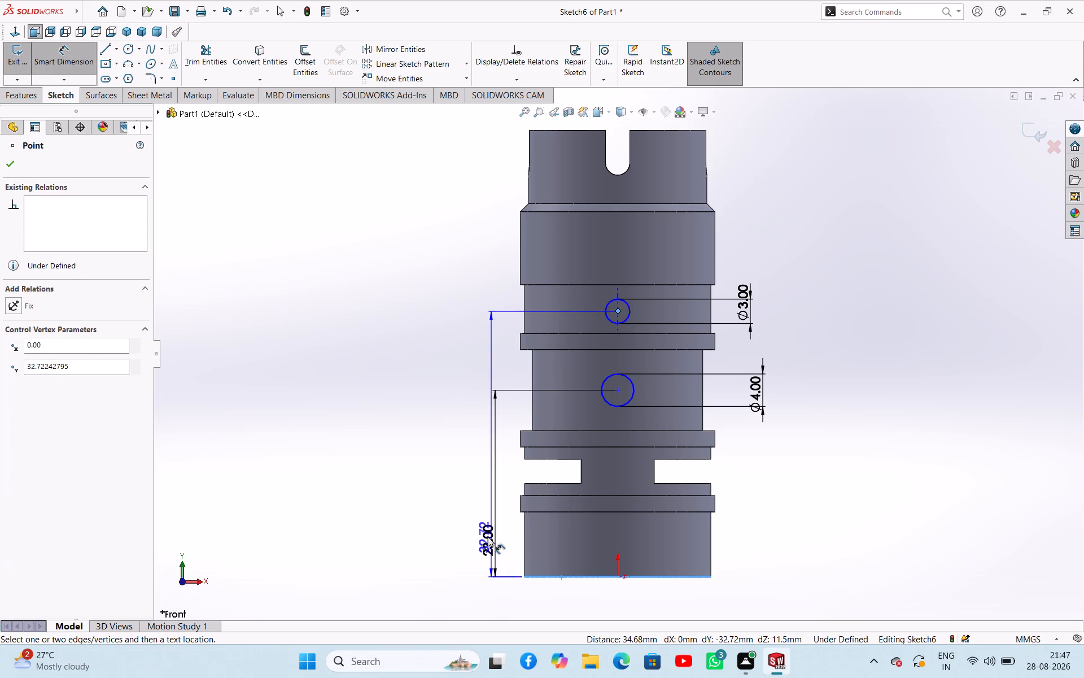
left_click(452, 529)
type("33")
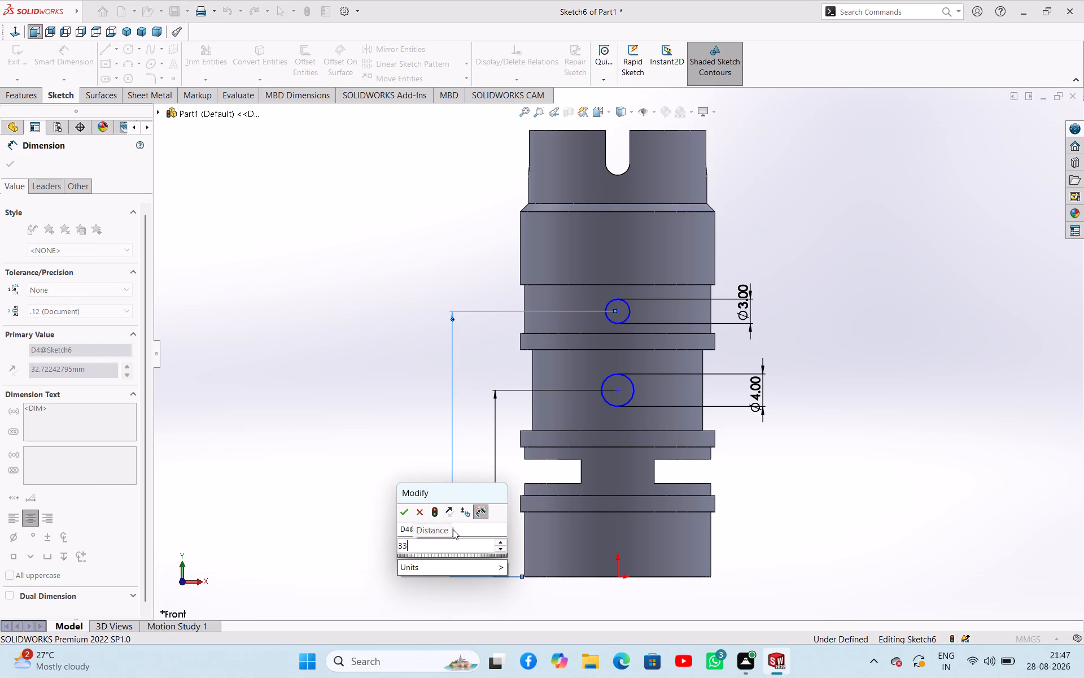
key("Return")
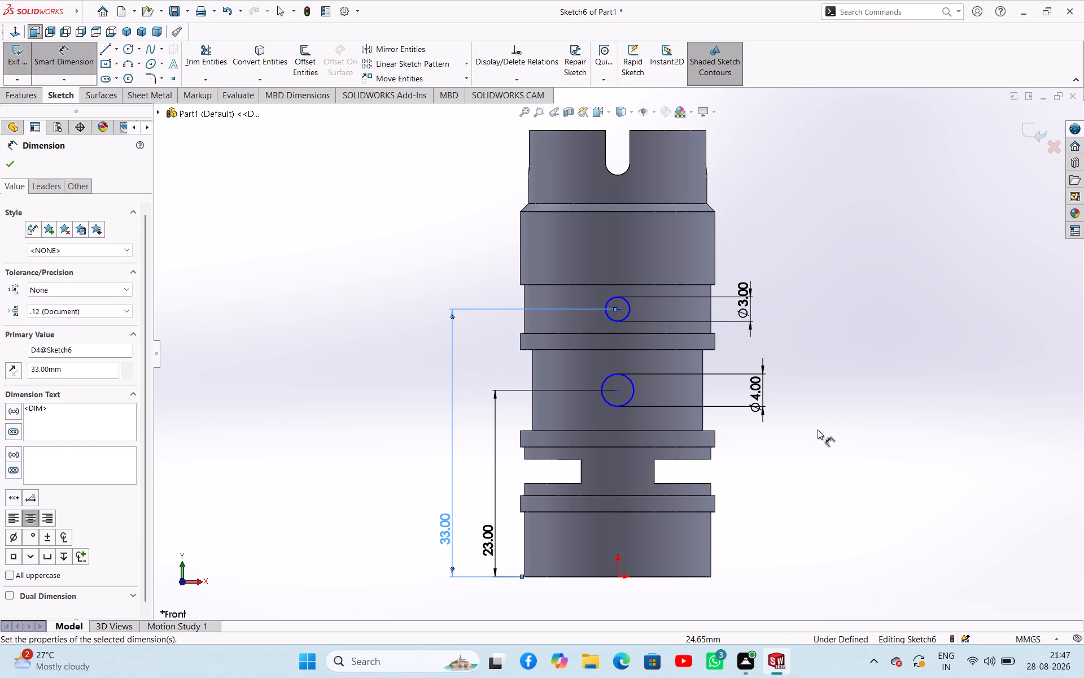
middle_click_drag(818, 429, 823, 367)
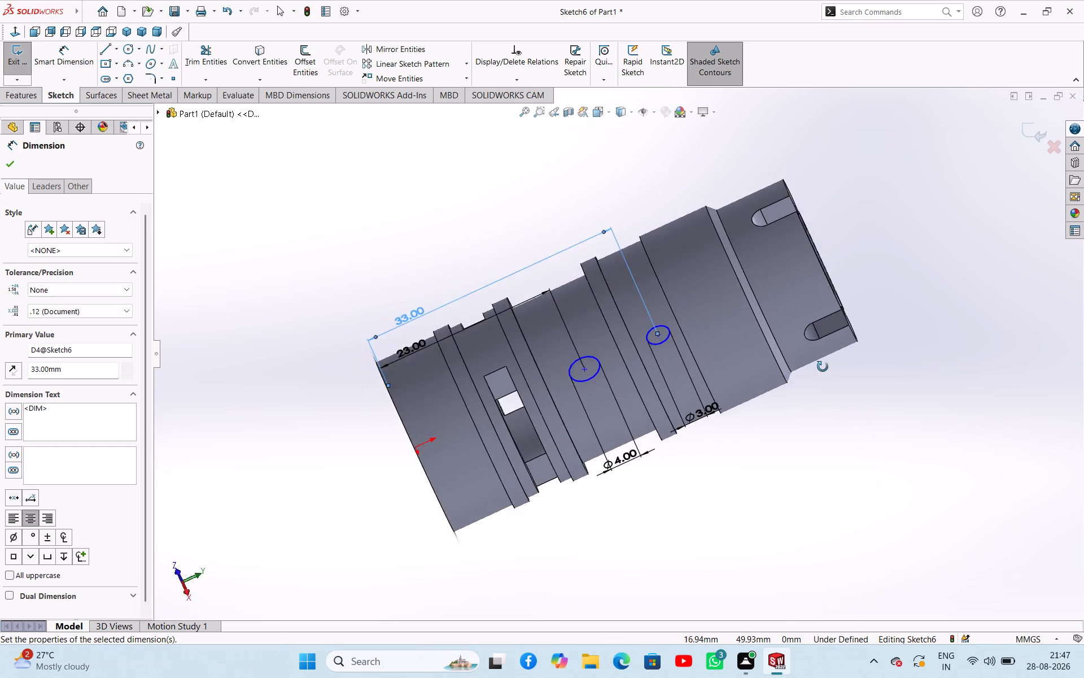
middle_click_drag(823, 367, 858, 432)
left_click(13, 161)
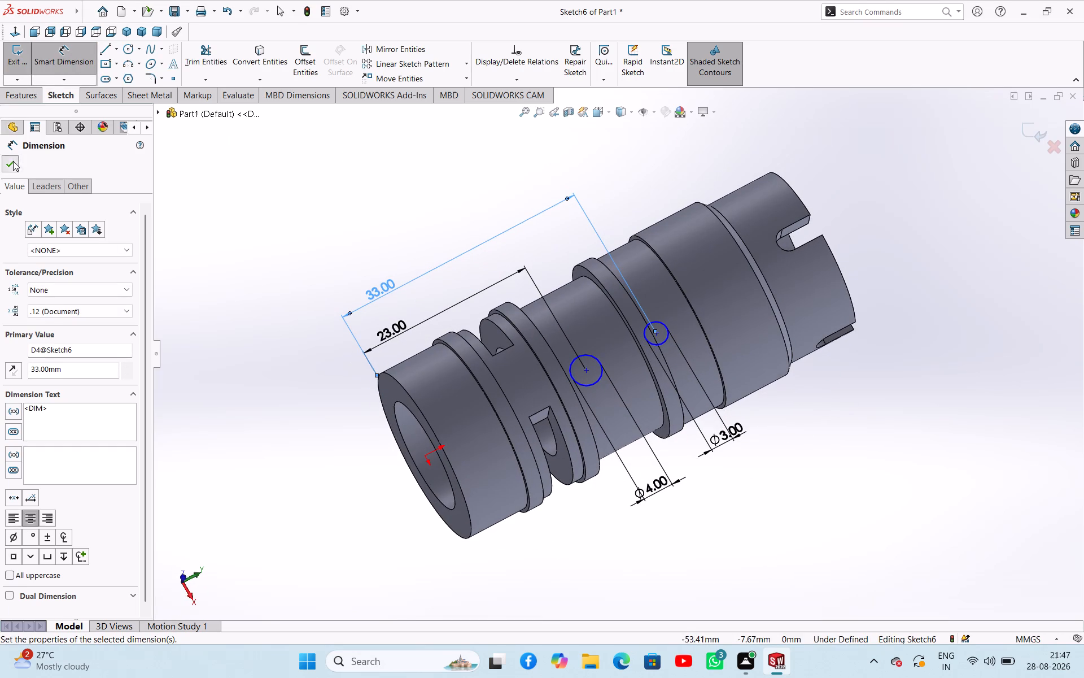
left_click(15, 55)
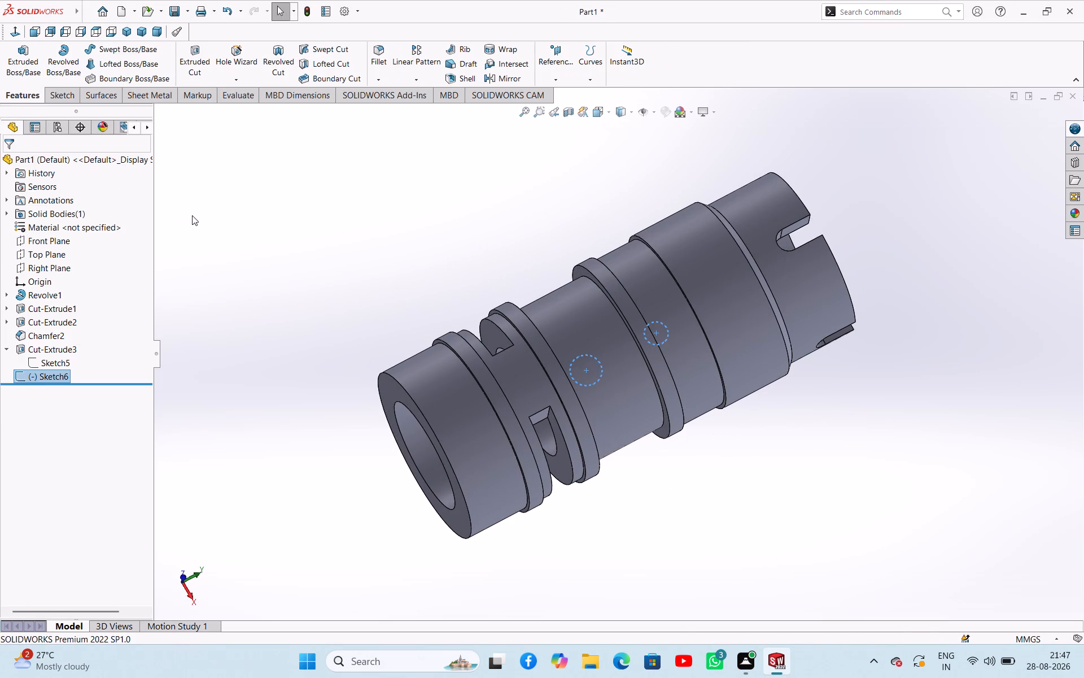
Cut-extrude the two circles through the body with a 40 mm Mid Plane depth.
left_click(208, 60)
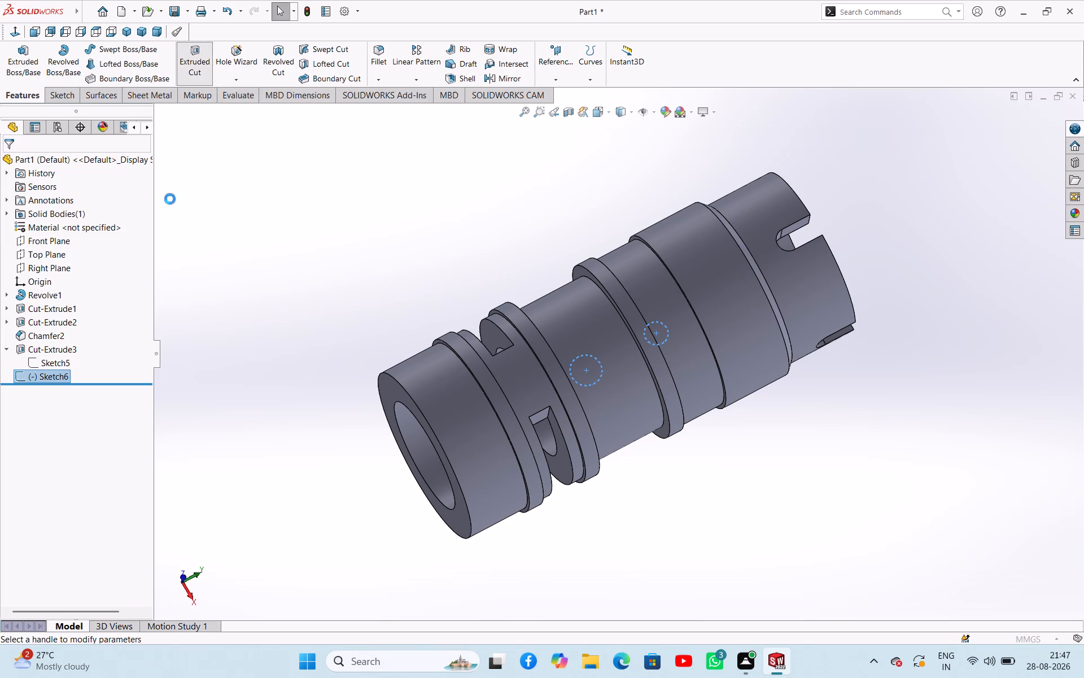
middle_click_drag(298, 249, 214, 160)
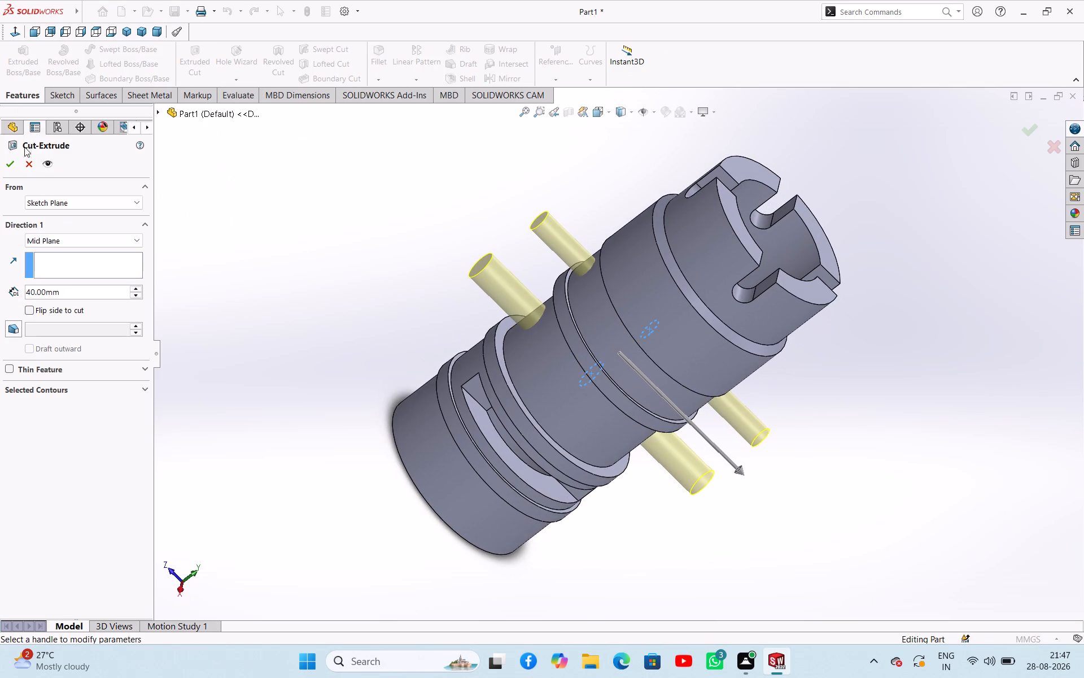
left_click(18, 160)
left_click(230, 193)
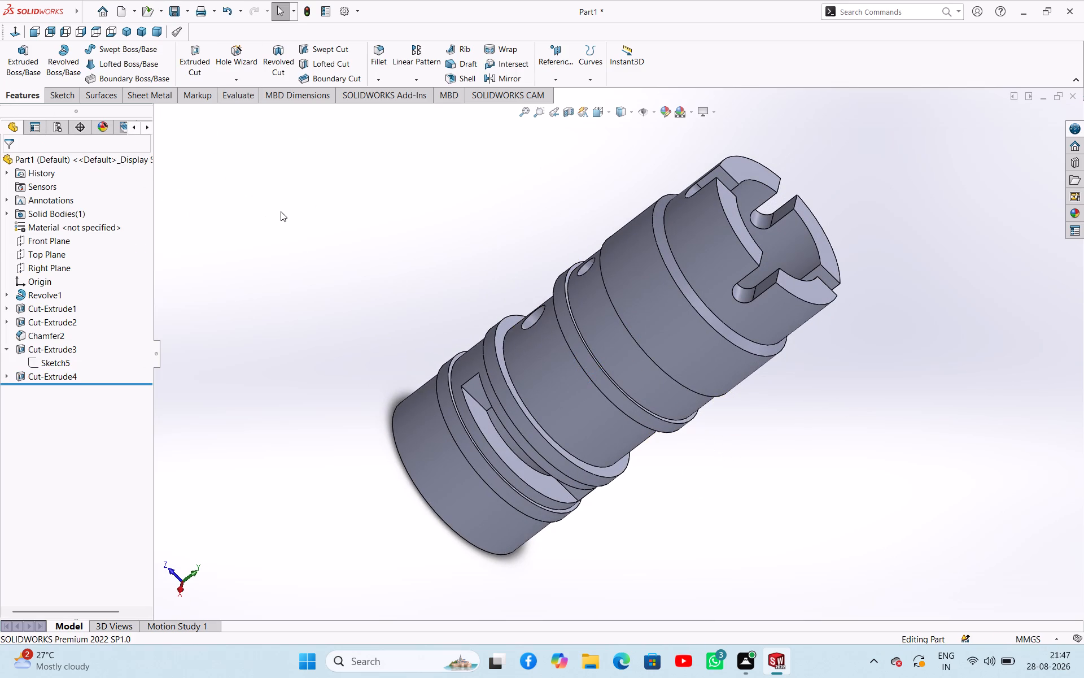
Circular-pattern the cross-hole cut around the upper rib's circular edge with 4 equally spaced instances over 360 degrees.
middle_click_drag(281, 211, 348, 268)
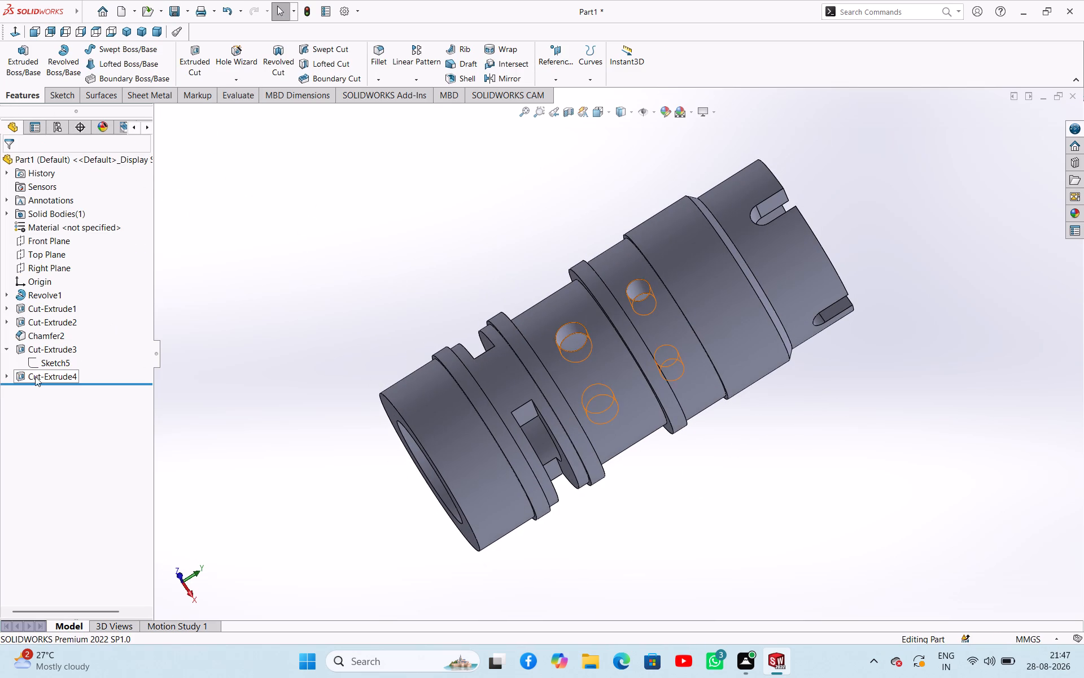
left_click(40, 376)
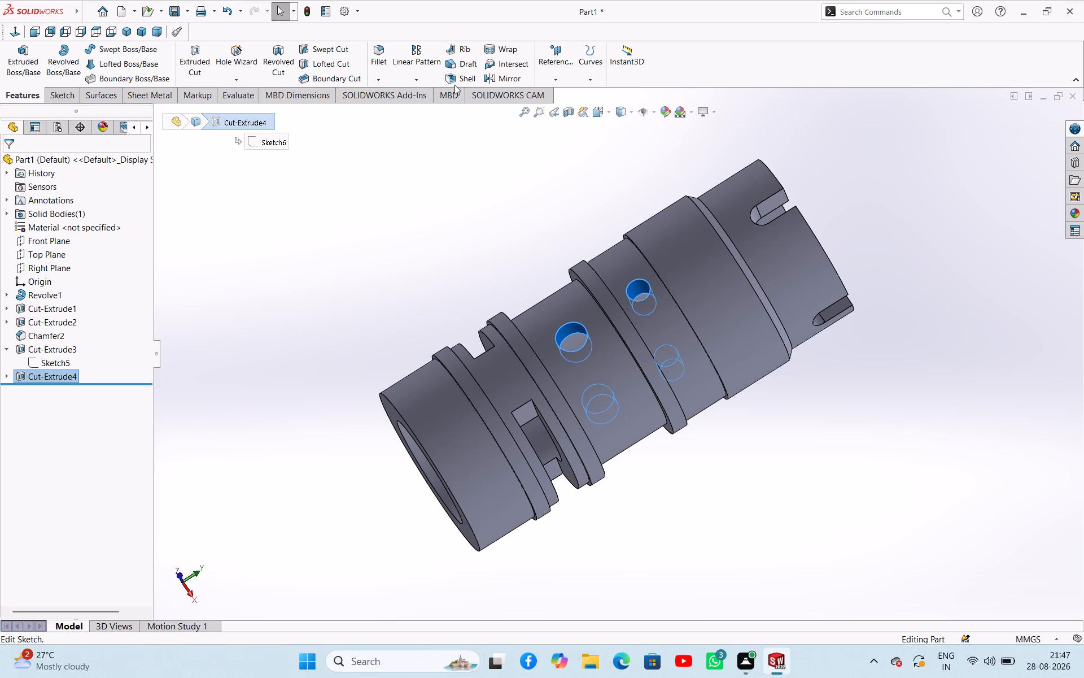
left_click(419, 77)
left_click(415, 103)
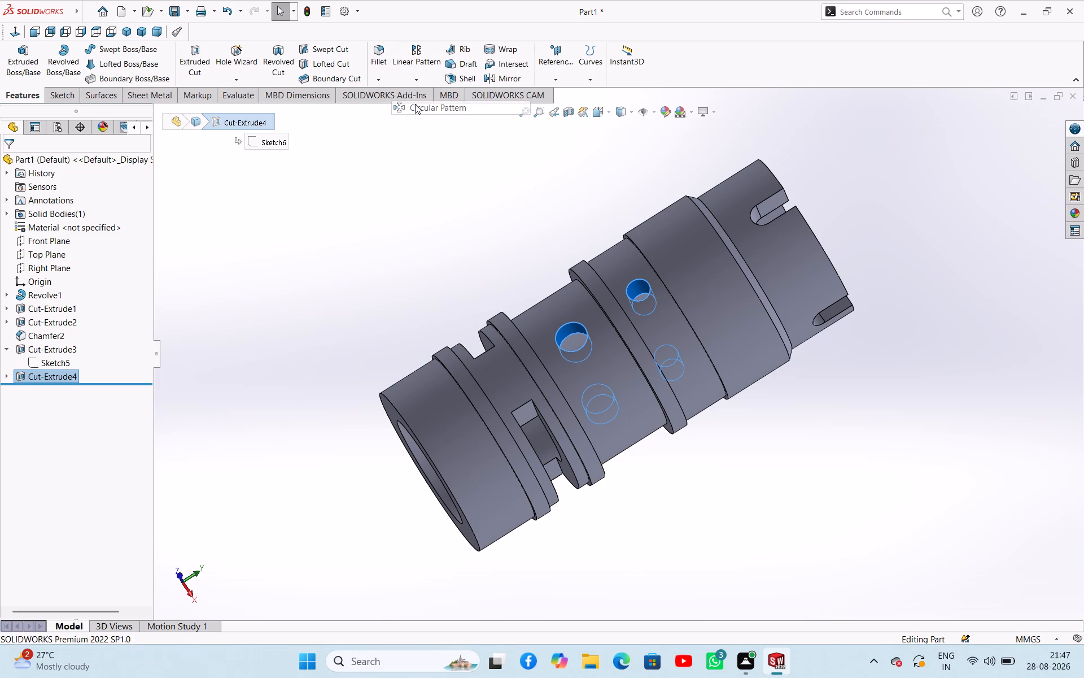
scroll(377, 208, "up", 2)
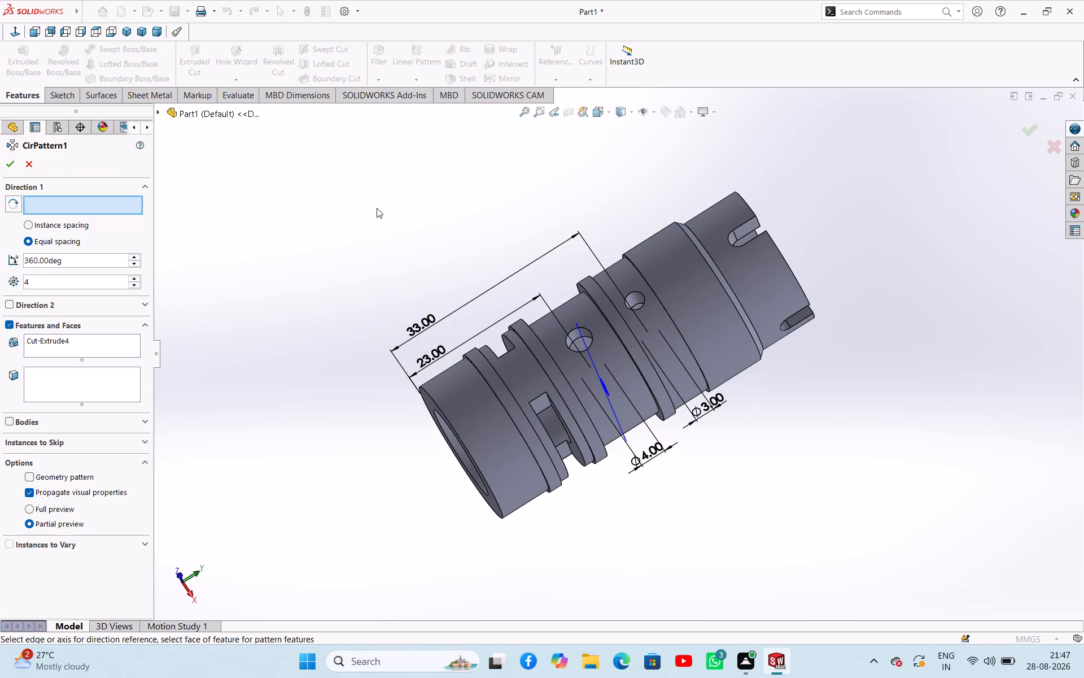
middle_click_drag(378, 208, 372, 188)
scroll(315, 146, "up", 1)
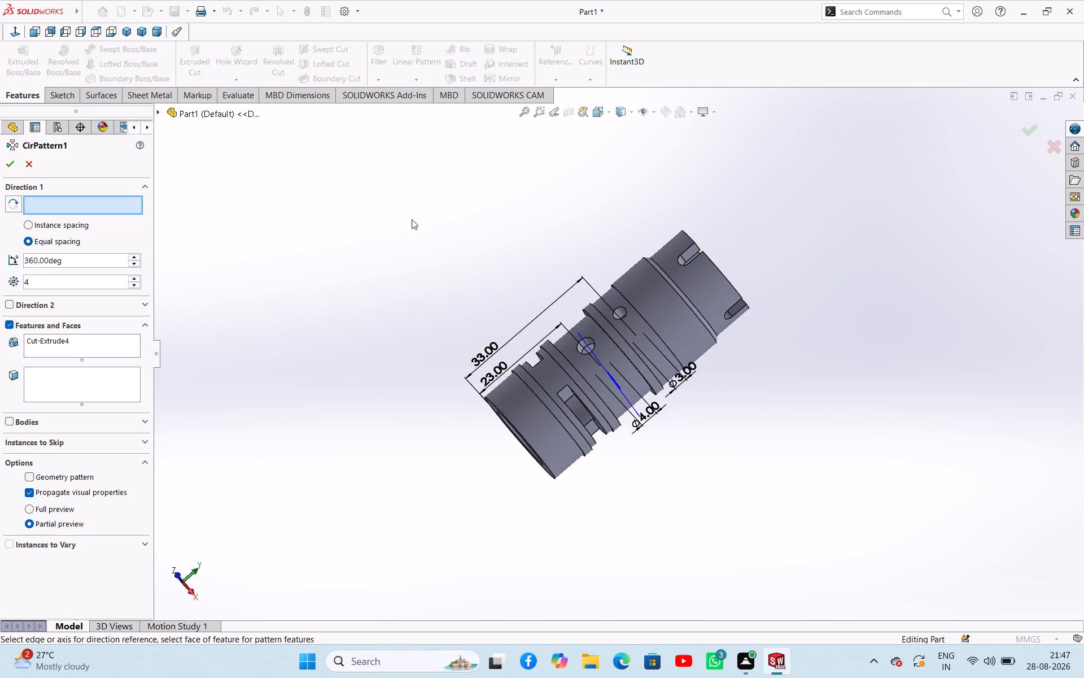
scroll(524, 266, "down", 3)
left_click(677, 388)
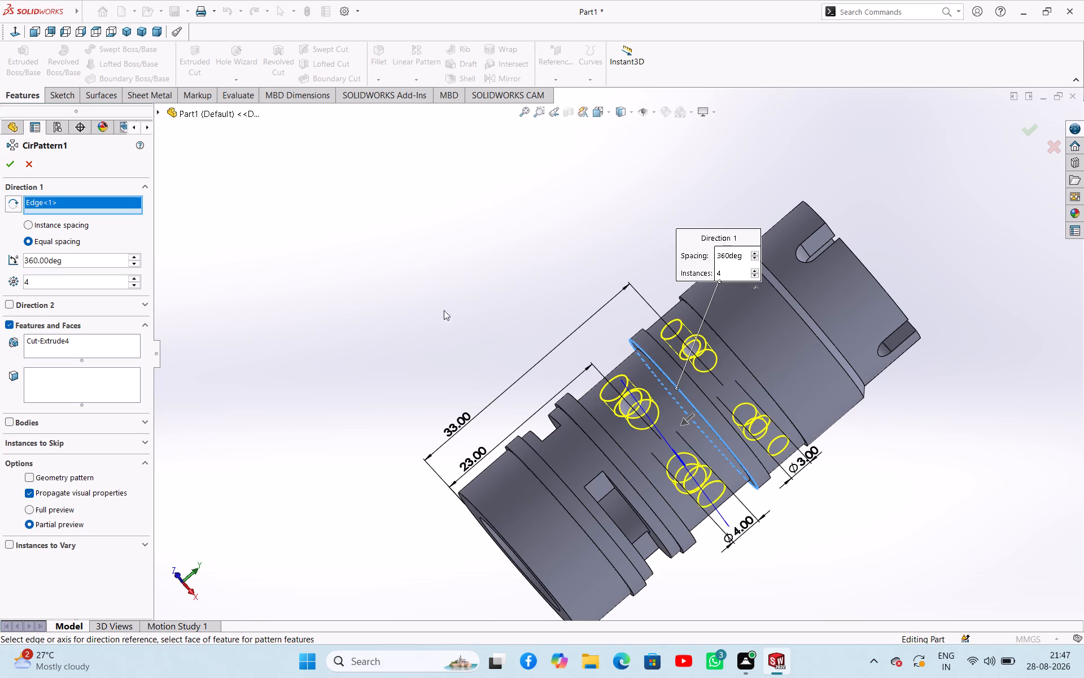
middle_click(400, 217)
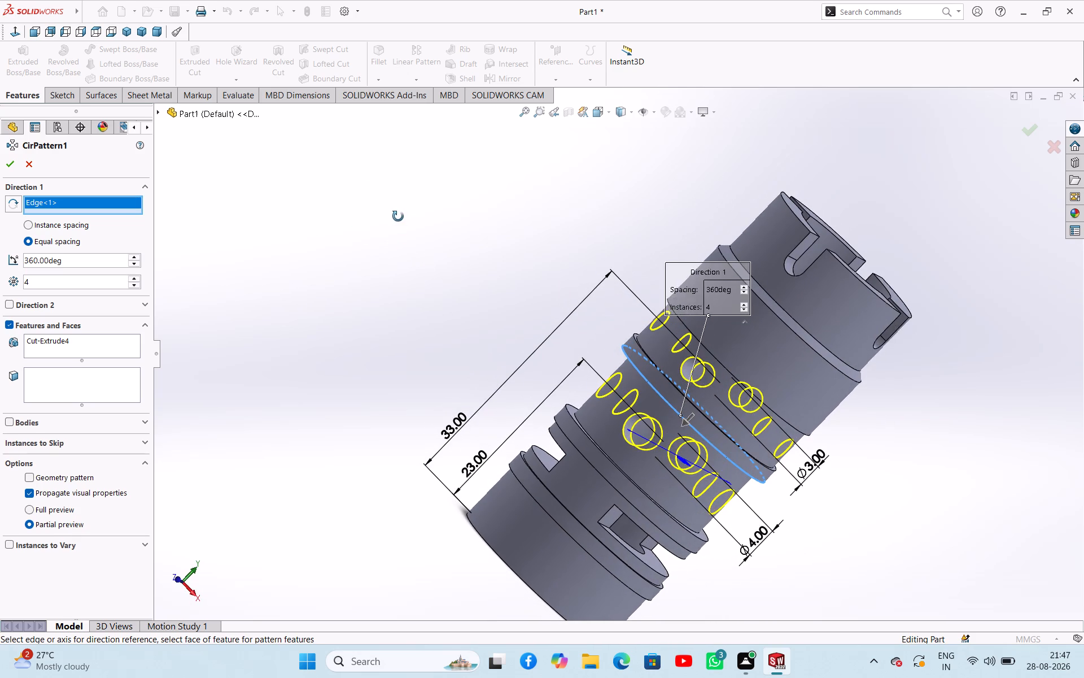
left_click(10, 164)
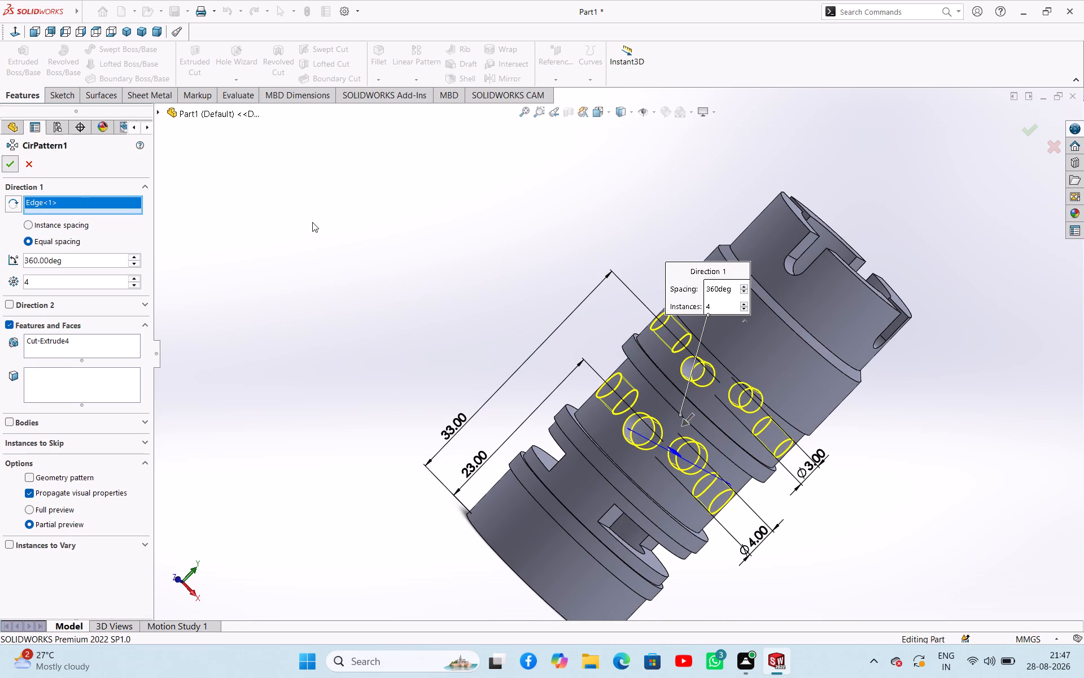
left_click(313, 222)
Examine the patterned holes and the top slots from several angles and in the isometric view.
middle_click_drag(441, 238, 246, 190)
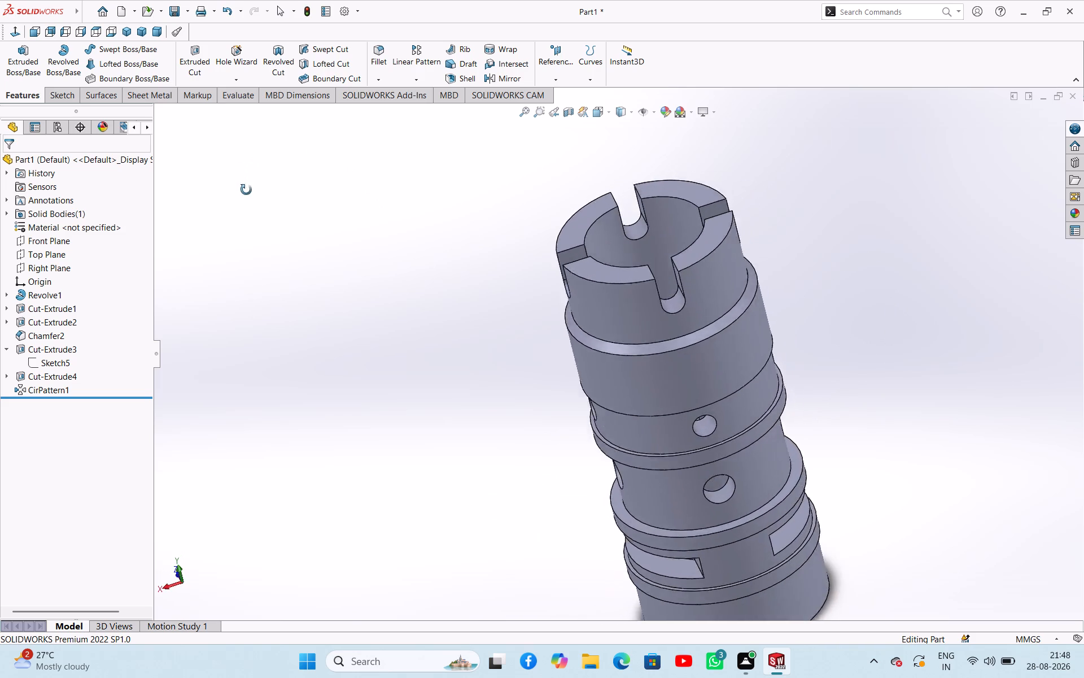
middle_click_drag(246, 190, 288, 358)
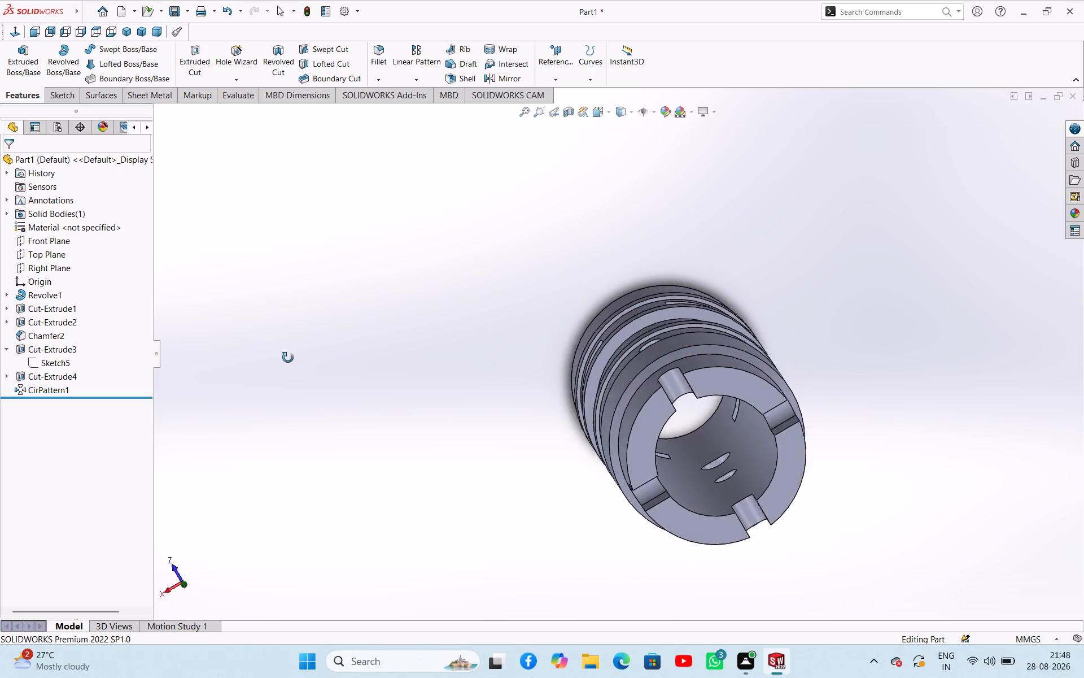
middle_click_drag(288, 358, 314, 262)
left_click(126, 33)
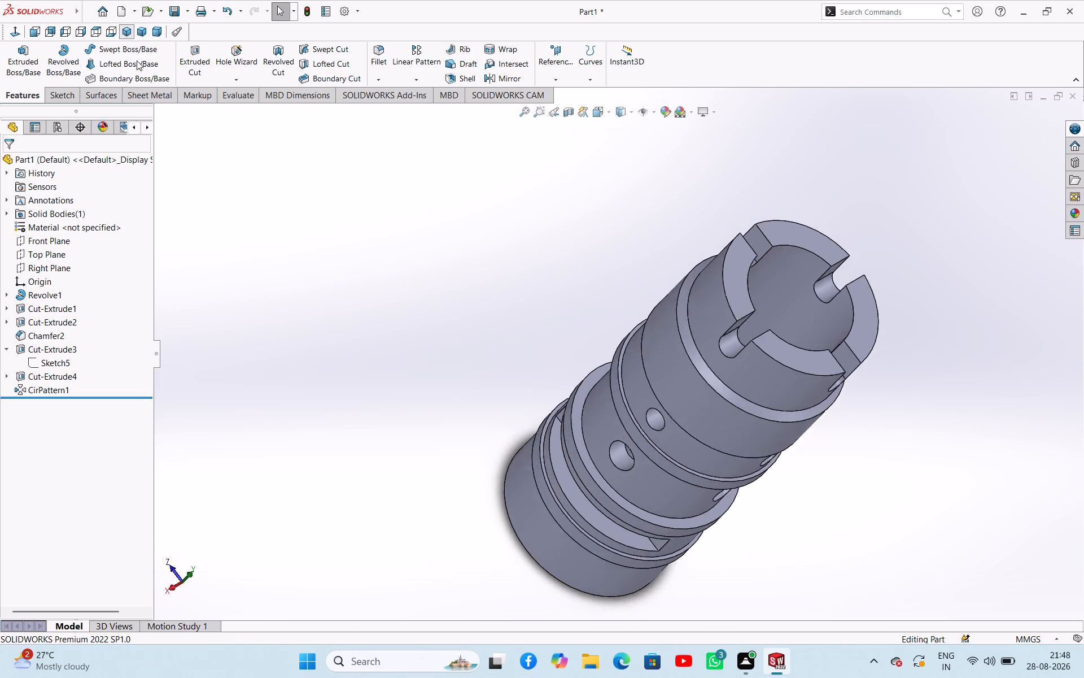
left_click(374, 289)
scroll(618, 425, "up", 3)
scroll(623, 373, "down", 3)
scroll(635, 347, "up", 2)
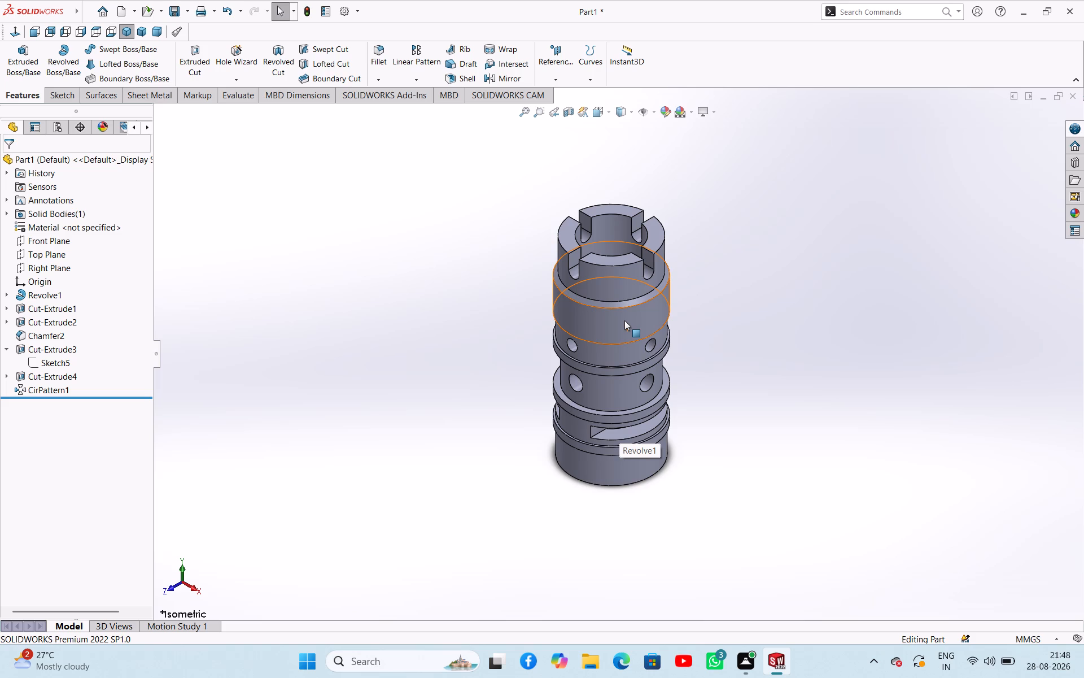
left_click(244, 242)
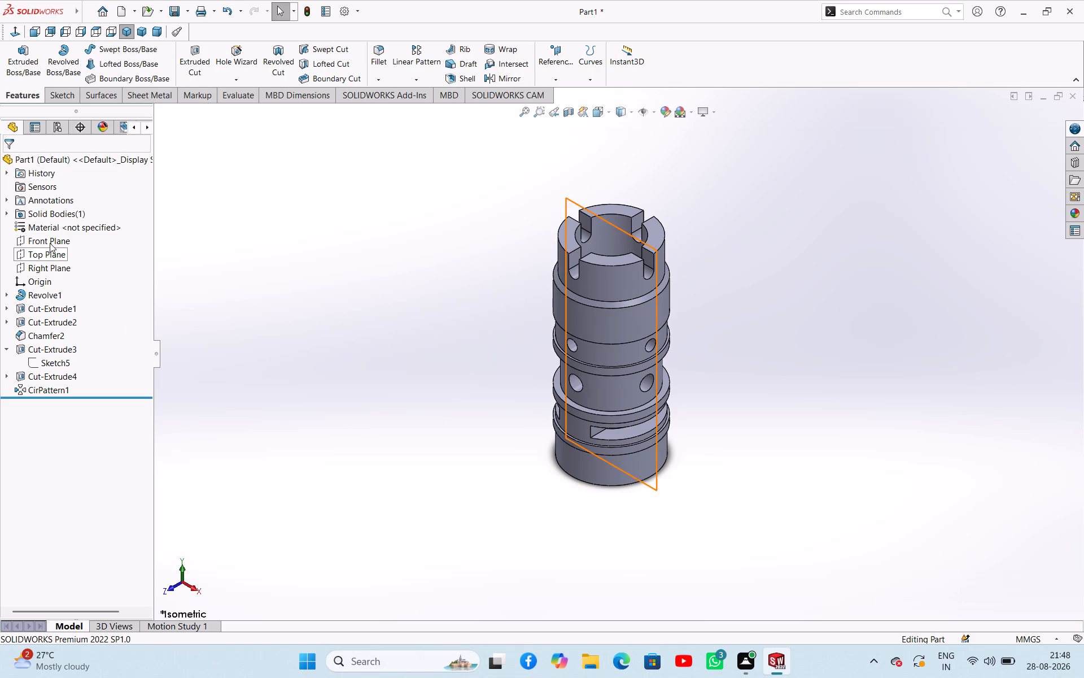
Start a sketch on the Front Plane and draw a vertical construction centreline about 66 mm long upward from the origin.
left_click(46, 246)
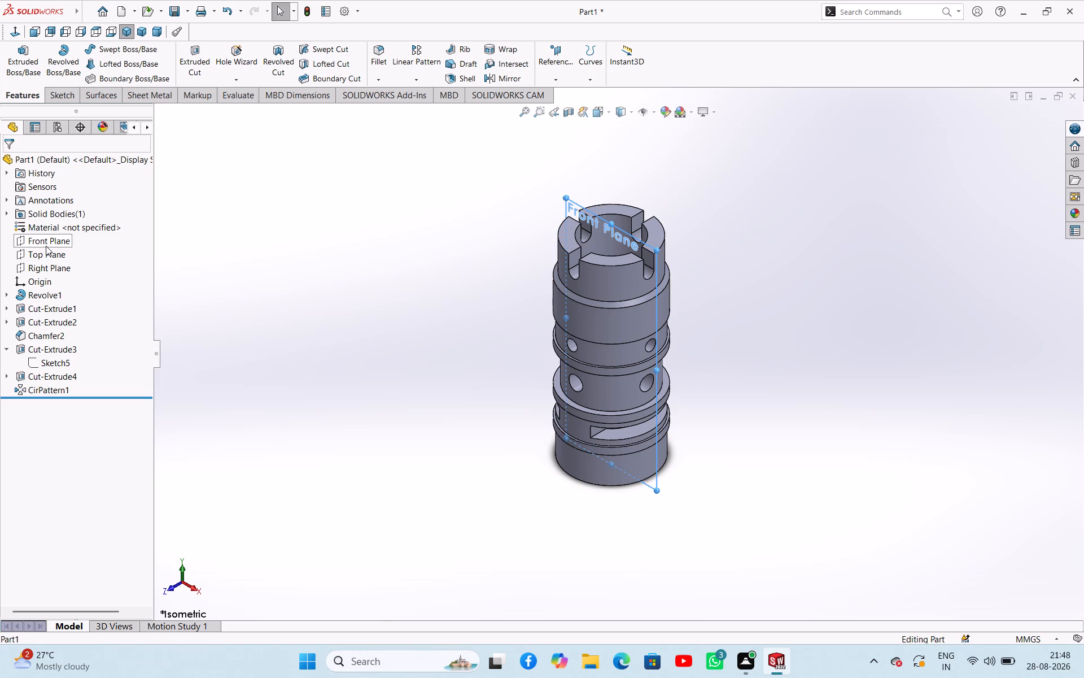
left_click(58, 228)
scroll(583, 159, "down", 3)
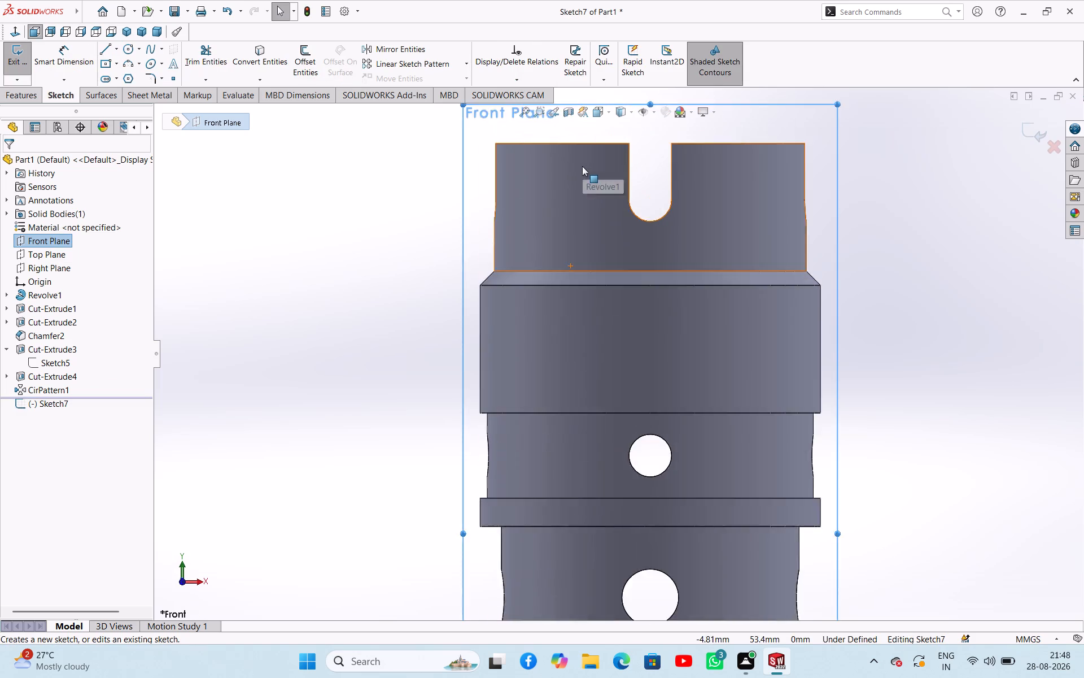
scroll(582, 166, "up", 3)
scroll(614, 277, "down", 5)
scroll(606, 295, "up", 8)
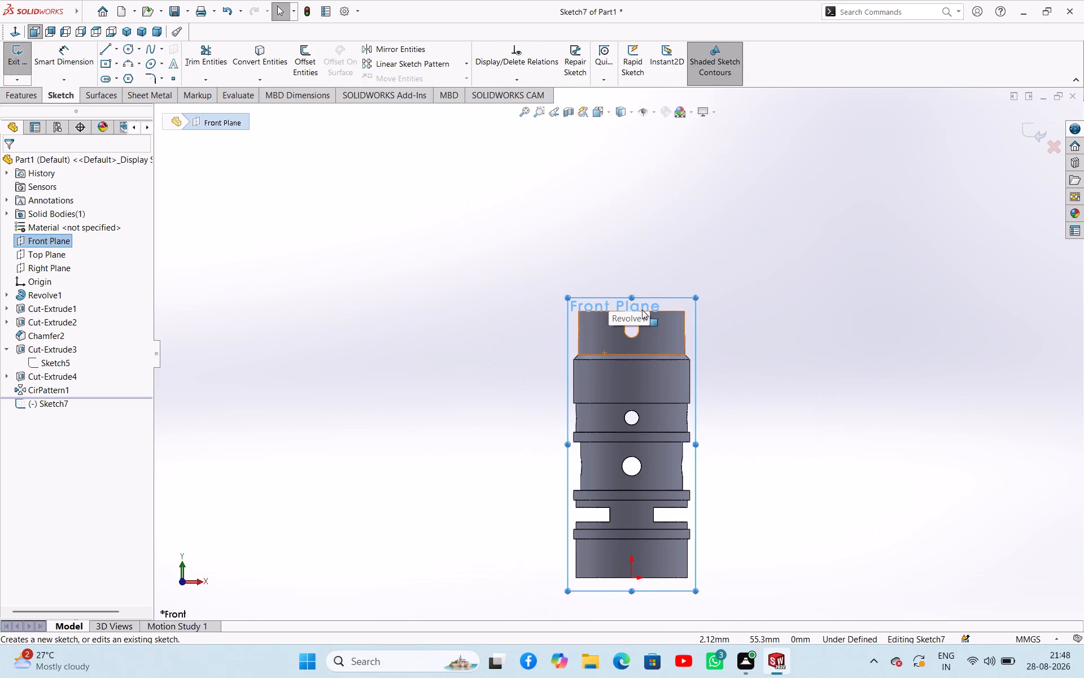
scroll(751, 353, "up", 3)
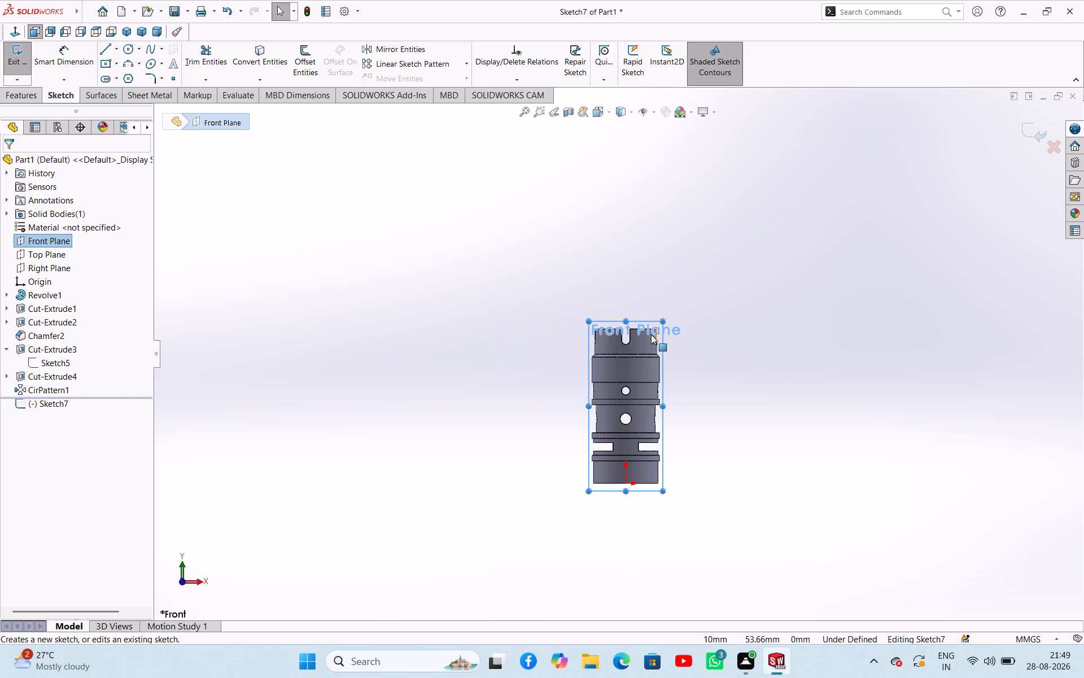
scroll(660, 331, "down", 5)
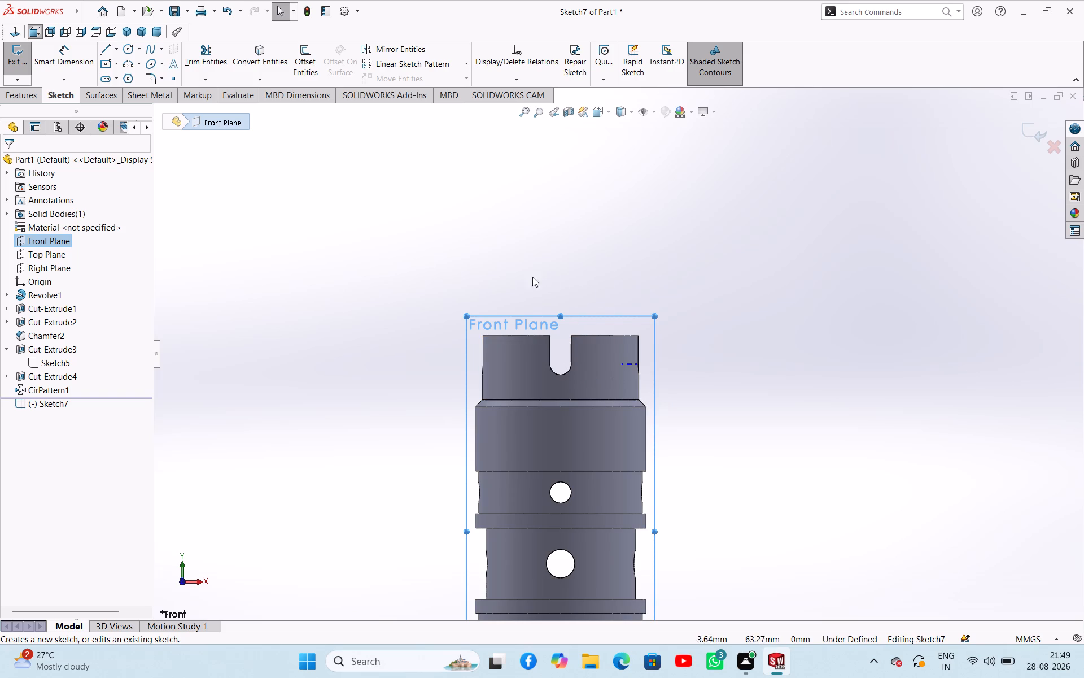
scroll(506, 279, "up", 2)
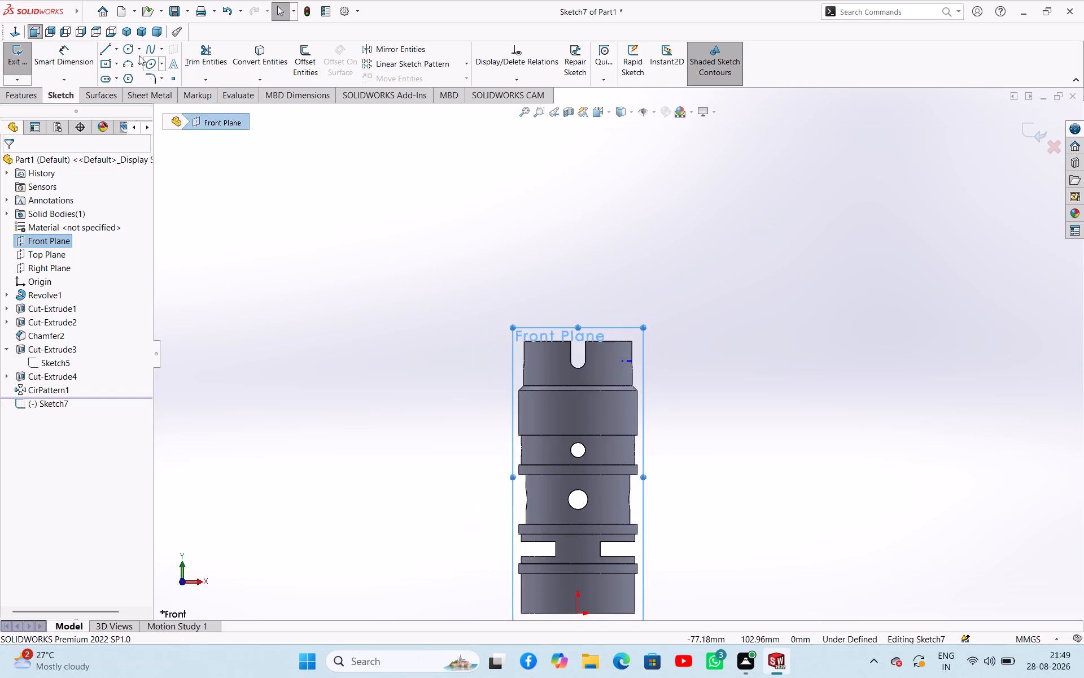
left_click(117, 49)
left_click(130, 76)
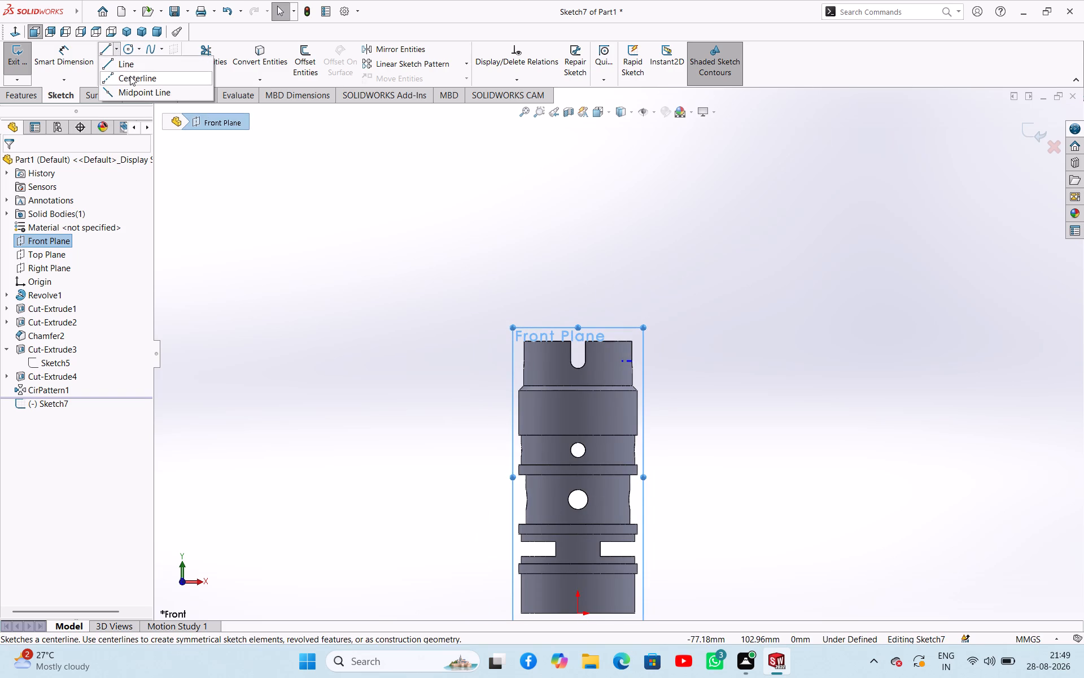
scroll(408, 231, "up", 3)
scroll(613, 518, "down", 4)
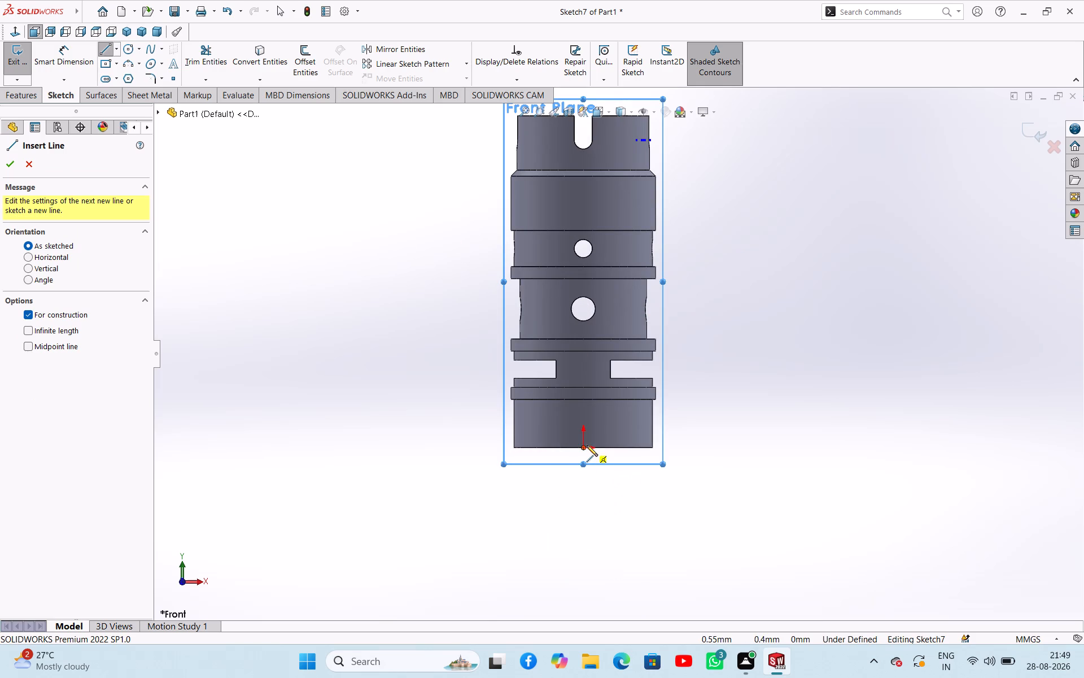
left_click(584, 447)
scroll(616, 263, "up", 4)
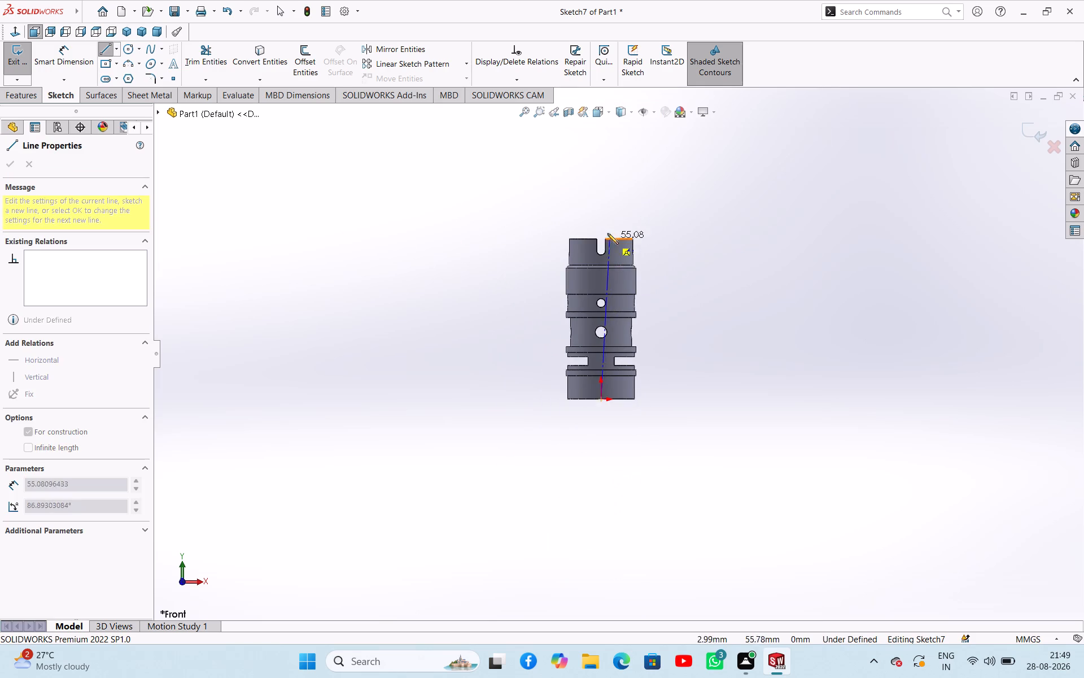
left_click(600, 207)
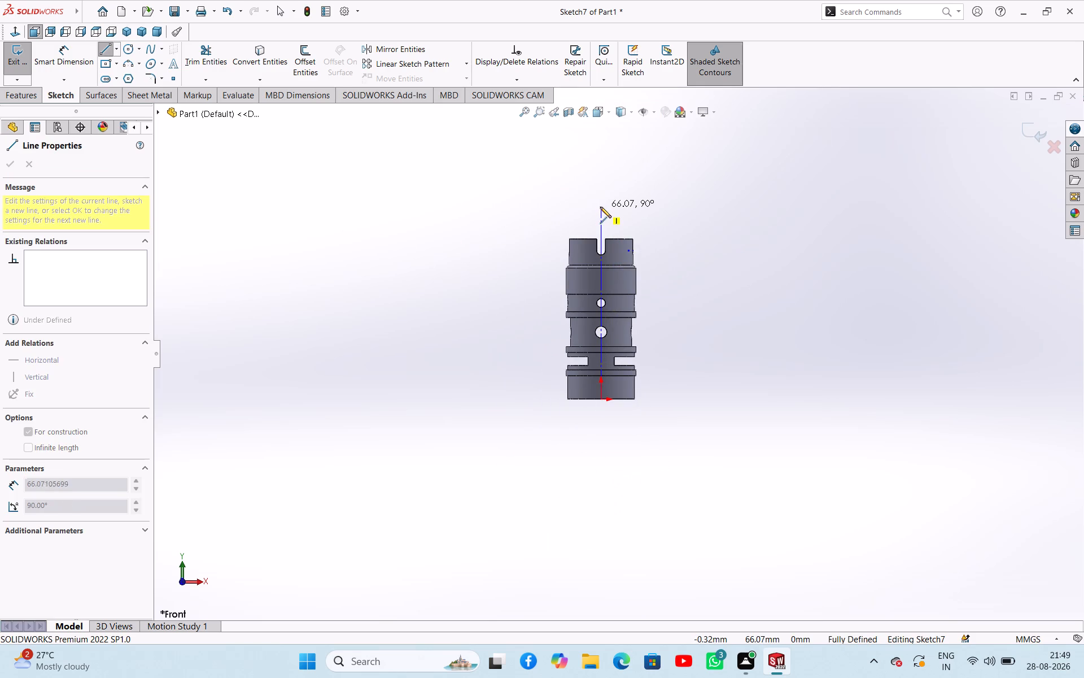
right_click(702, 226)
left_click(713, 233)
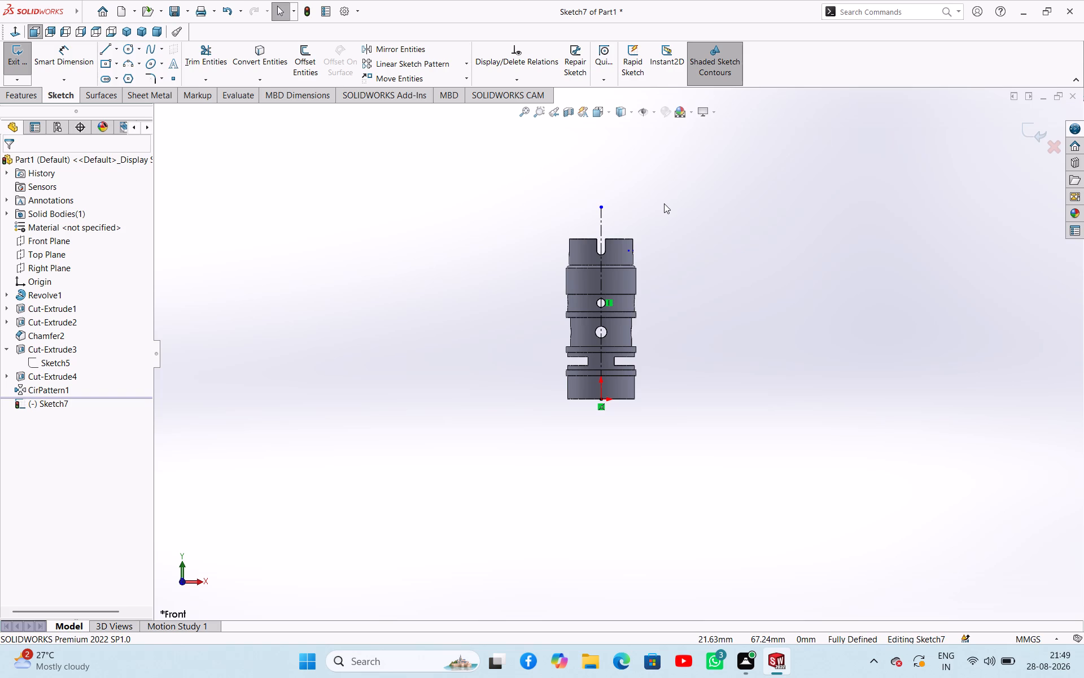
Draw a closed rectangle of lines, about 2.9 mm wide and 3.5 mm tall, on the chamfered collar just left of the centreline.
left_click(106, 50)
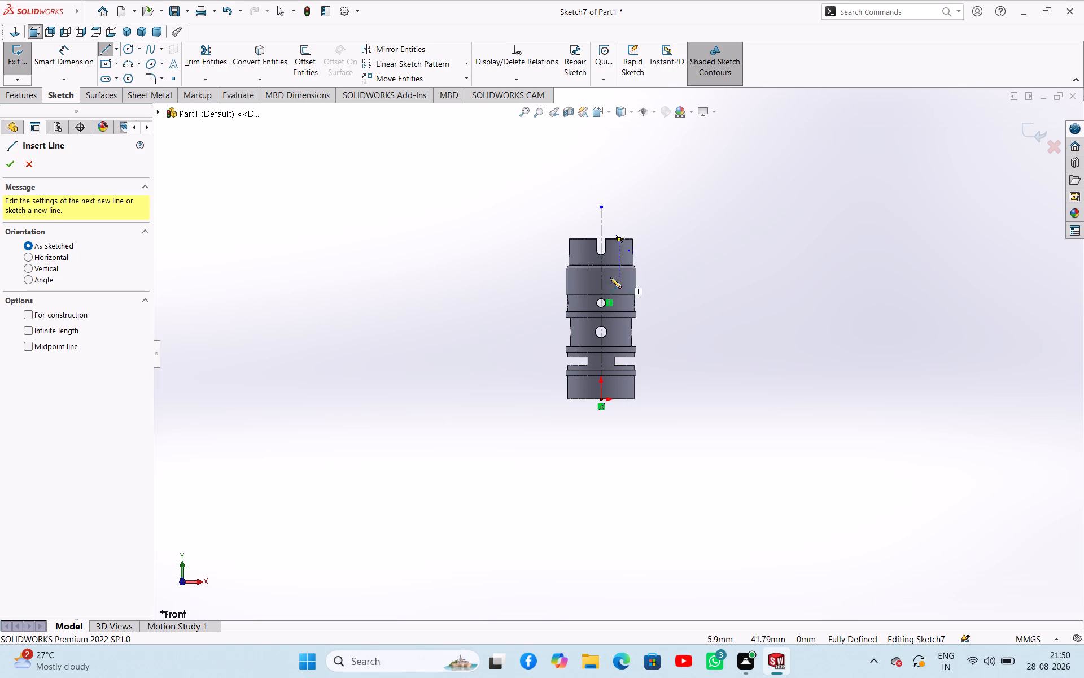
scroll(592, 276, "down", 5)
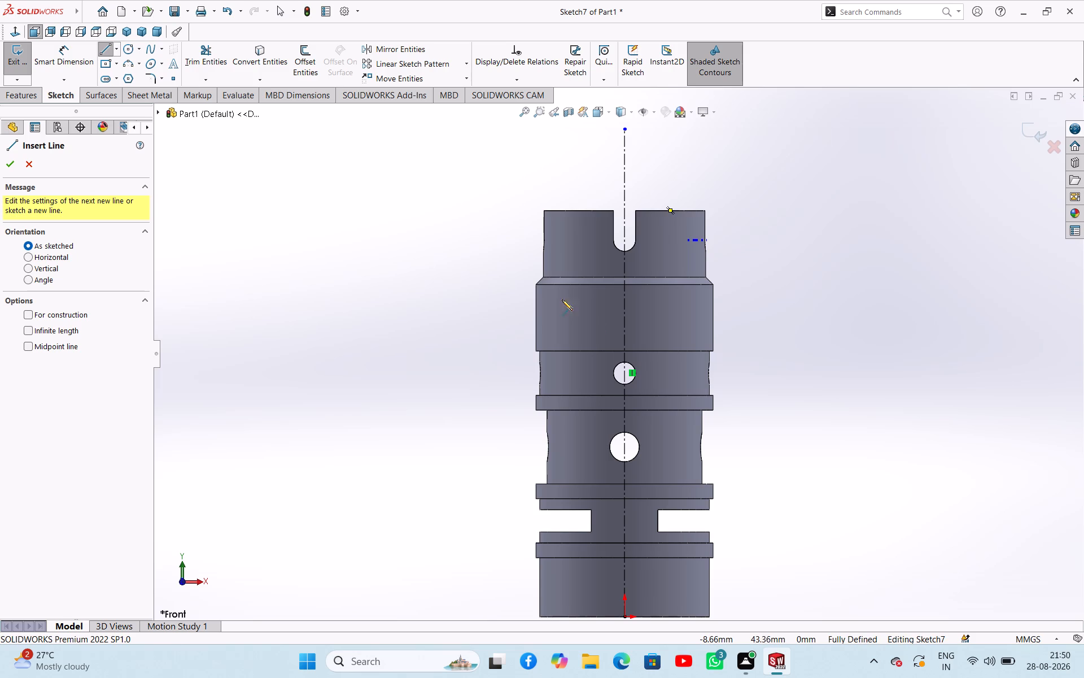
left_click(606, 301)
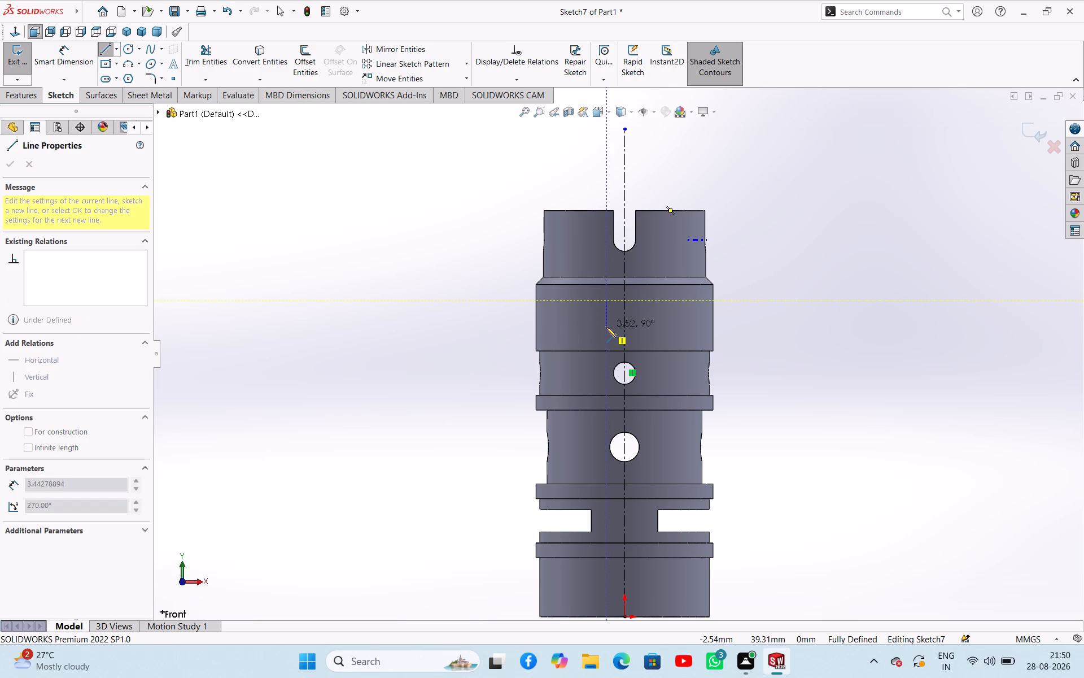
left_click(606, 327)
left_click(585, 327)
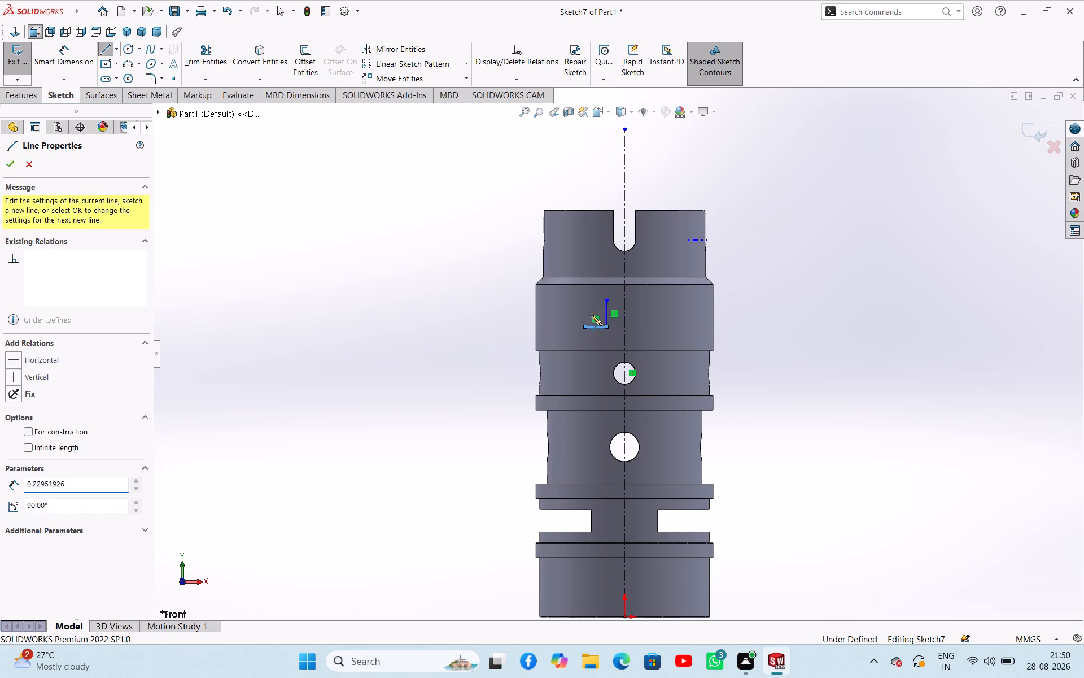
left_click(585, 299)
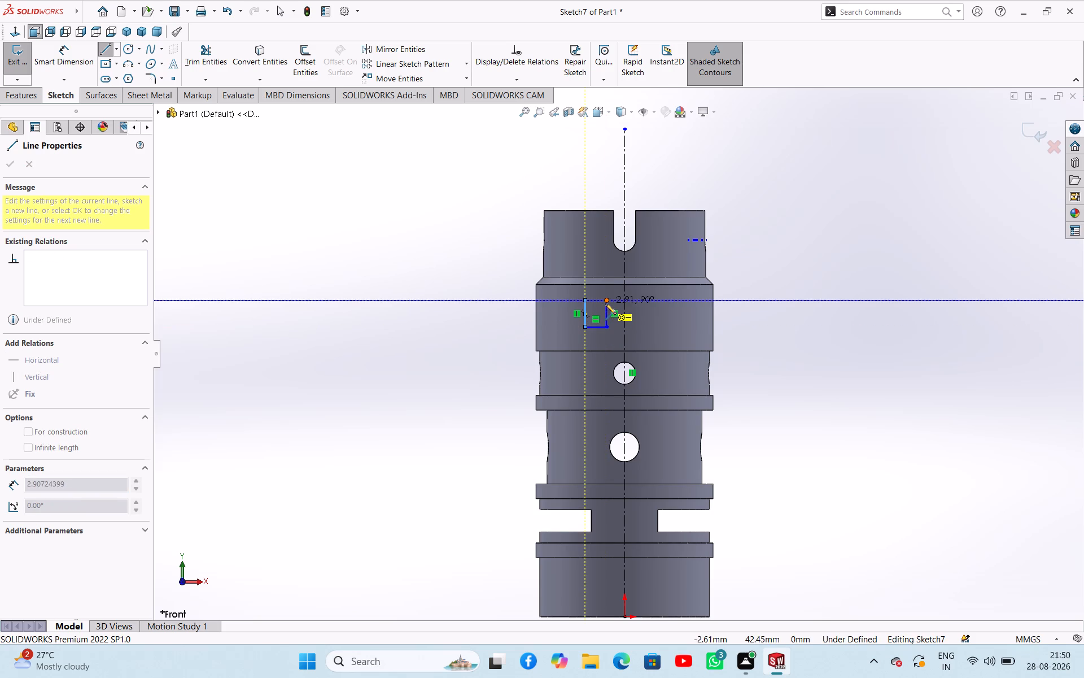
left_click(605, 303)
right_click(396, 287)
left_click(405, 290)
Dimension the rectangle's upper edge 12 mm and its lower edge 15 mm below the part's top edge.
right_click_drag(418, 311, 418, 303)
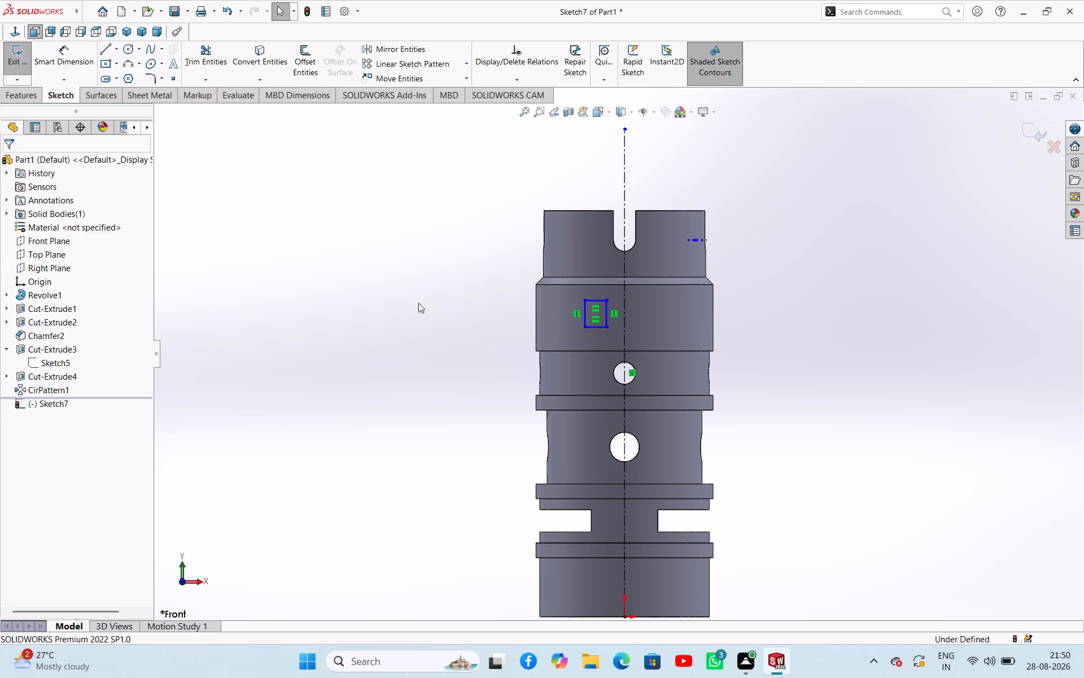
right_click_drag(418, 303, 430, 221)
left_click(587, 210)
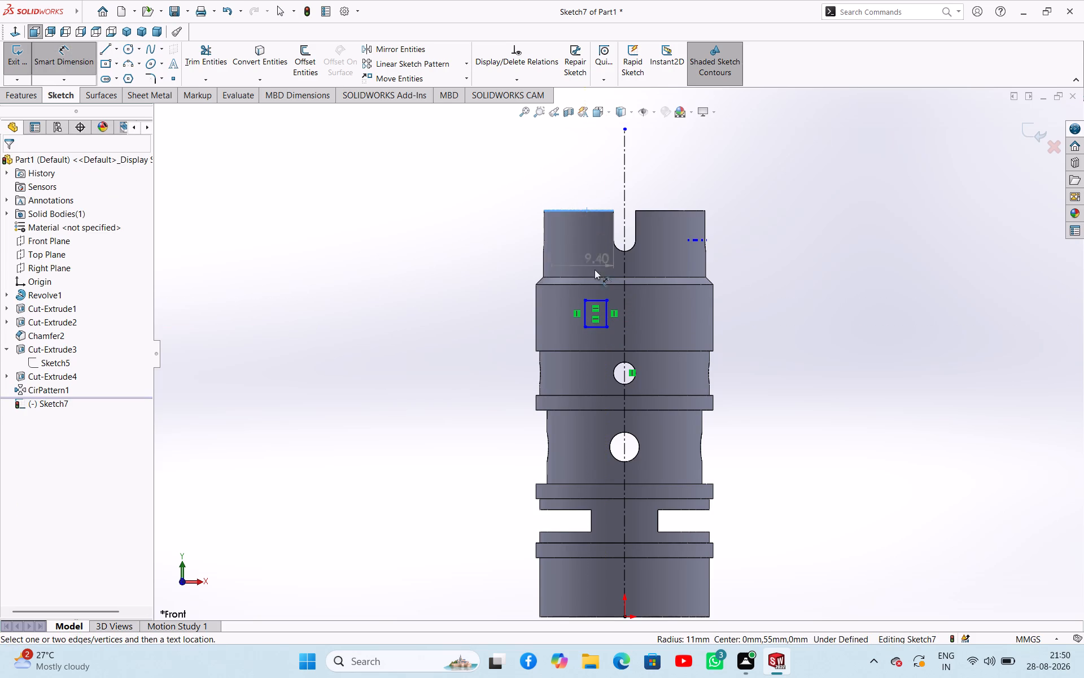
left_click(592, 298)
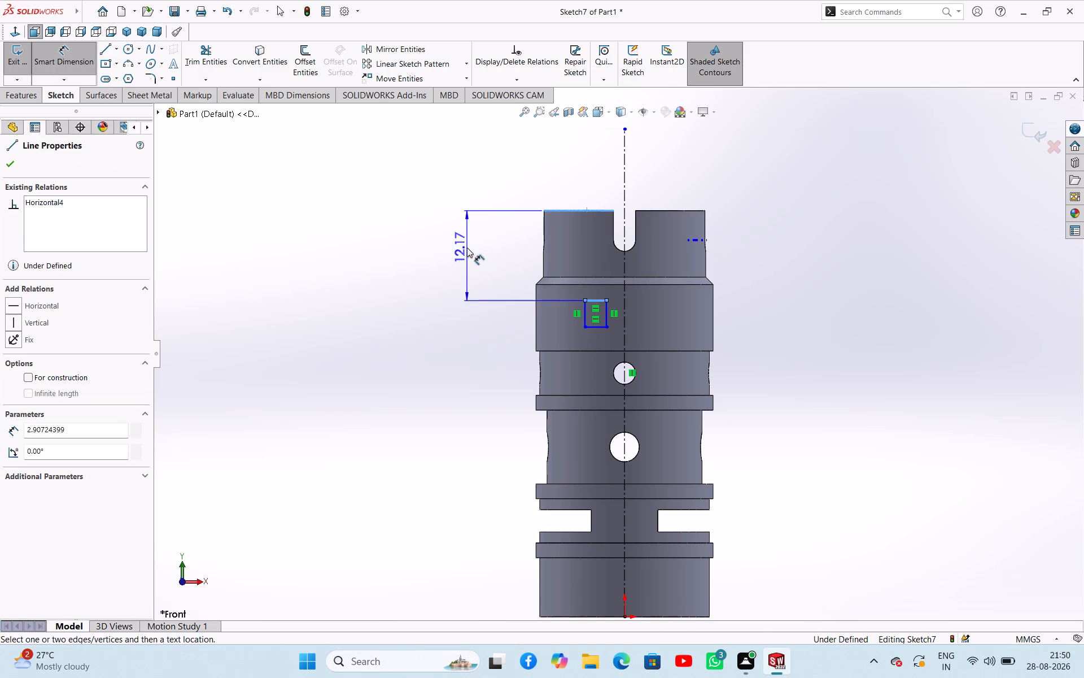
left_click(467, 247)
type("12")
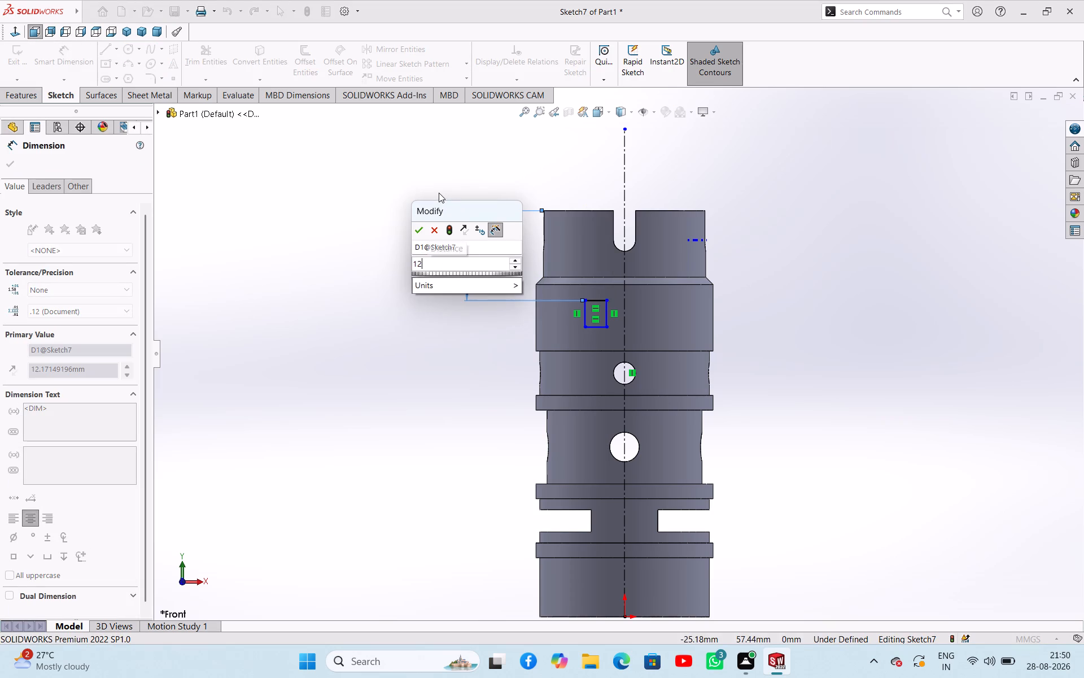
key("Return")
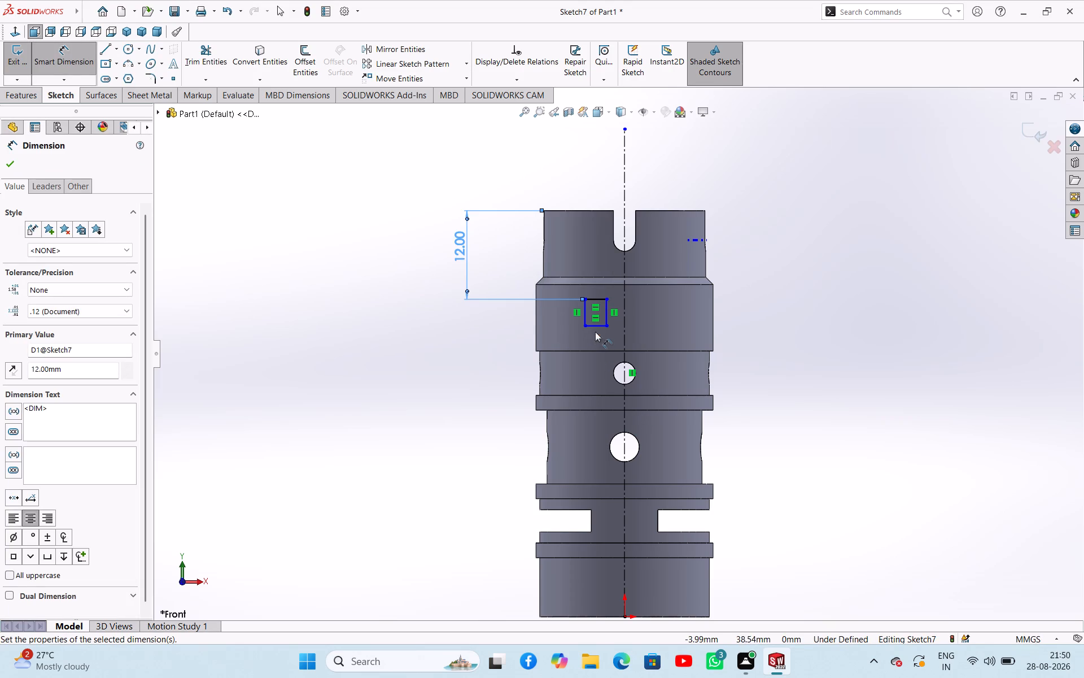
left_click(595, 327)
left_click(585, 209)
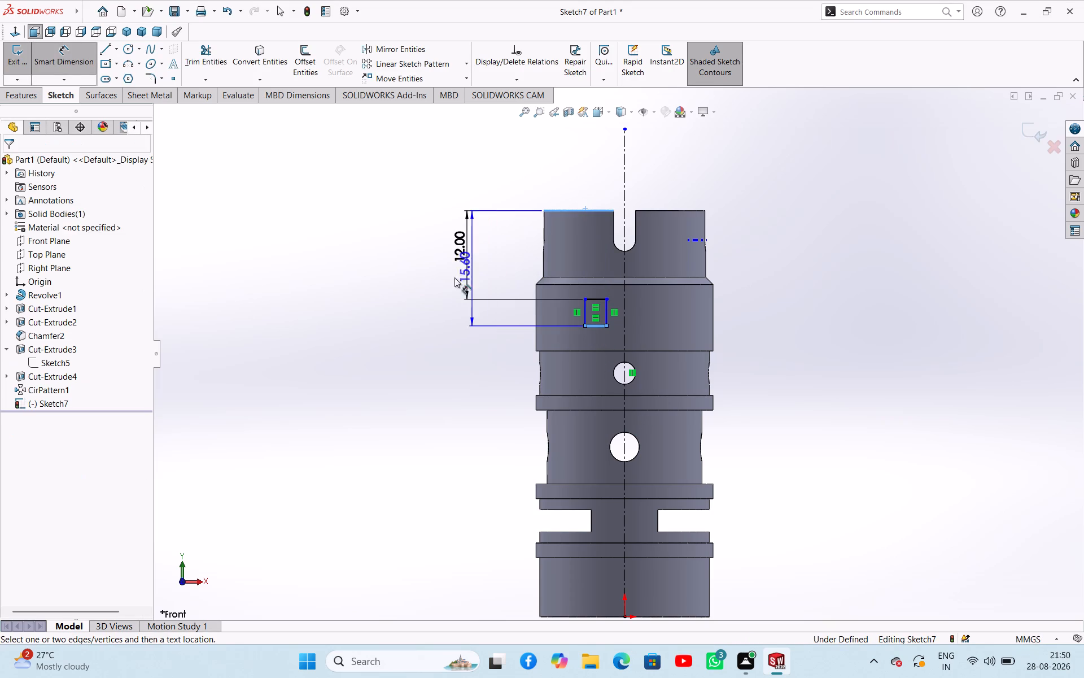
left_click(430, 289)
type("15")
key("Return")
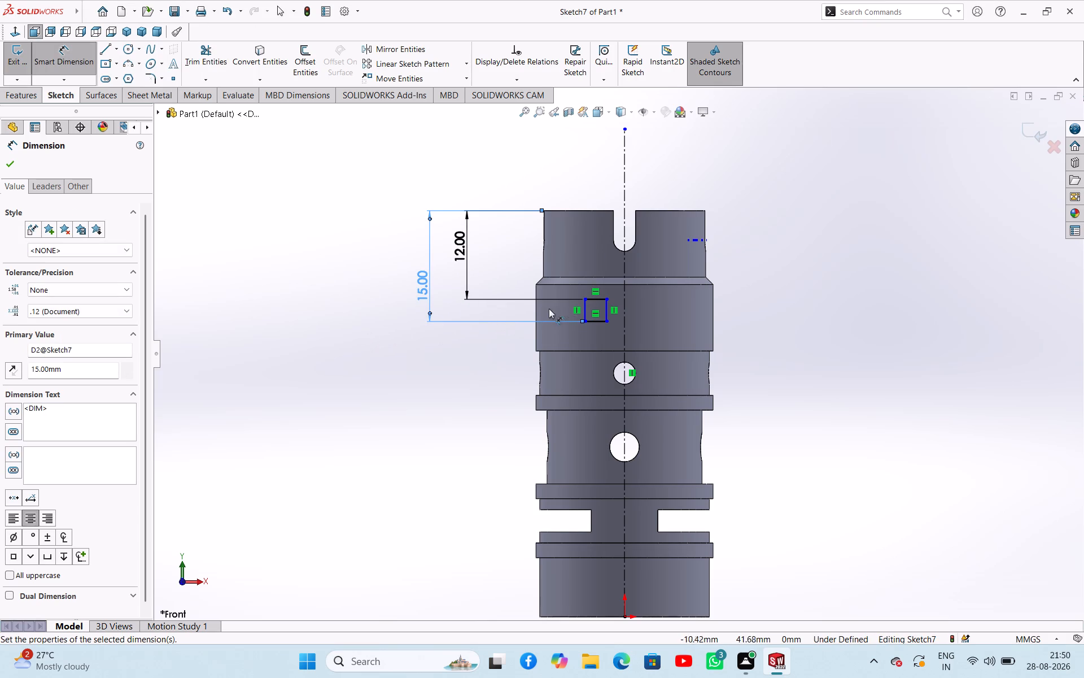
Dimension the rectangle's outer vertical side 10 mm and its inner vertical side 3 mm from the centreline.
left_click(582, 310)
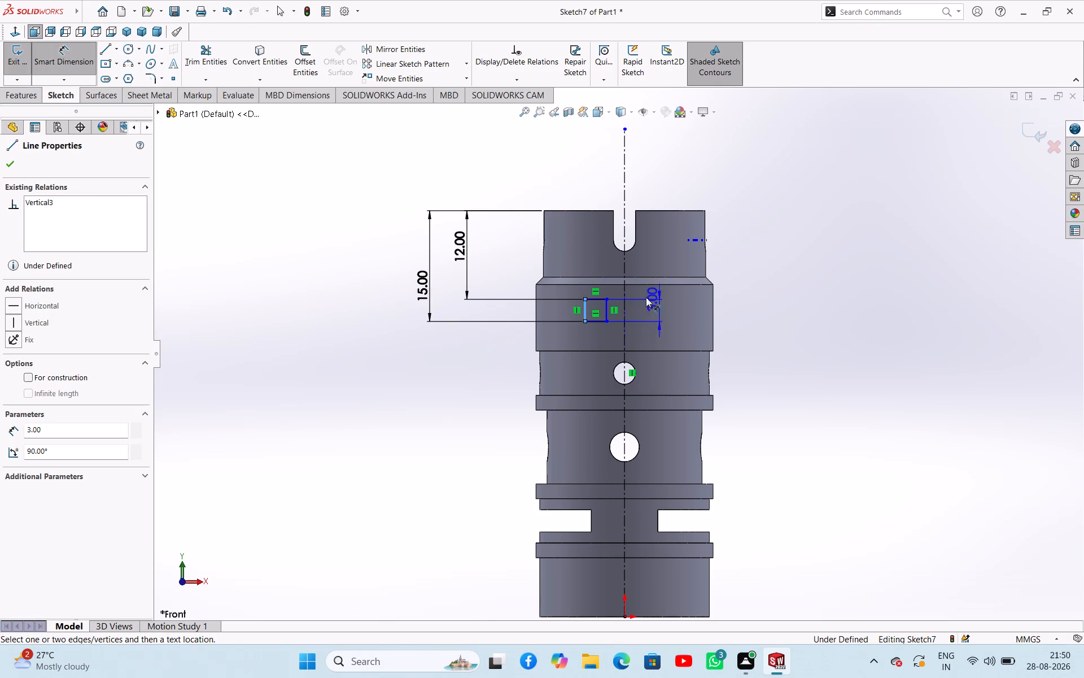
left_click(623, 294)
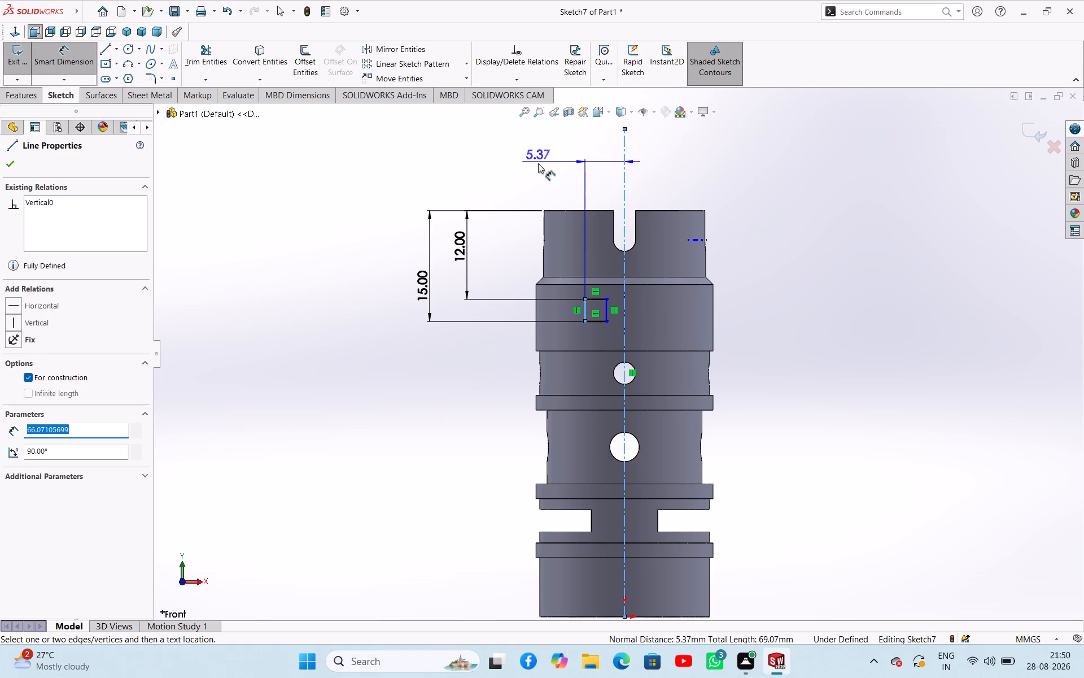
left_click(538, 163)
type("10")
key("Return")
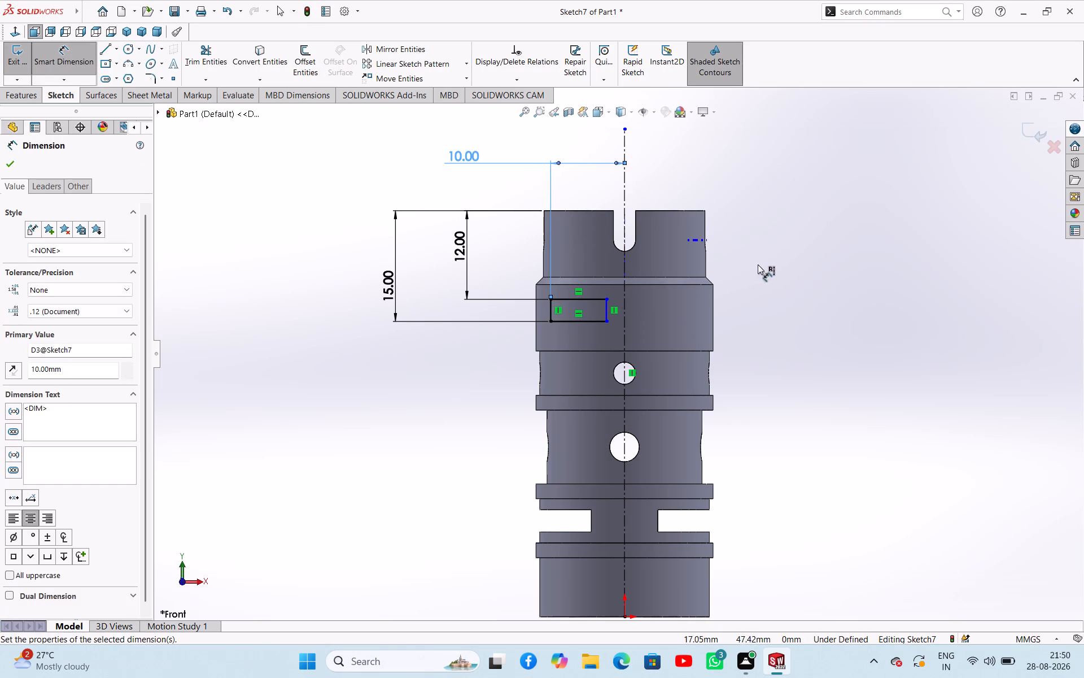
middle_click_drag(789, 251, 739, 421)
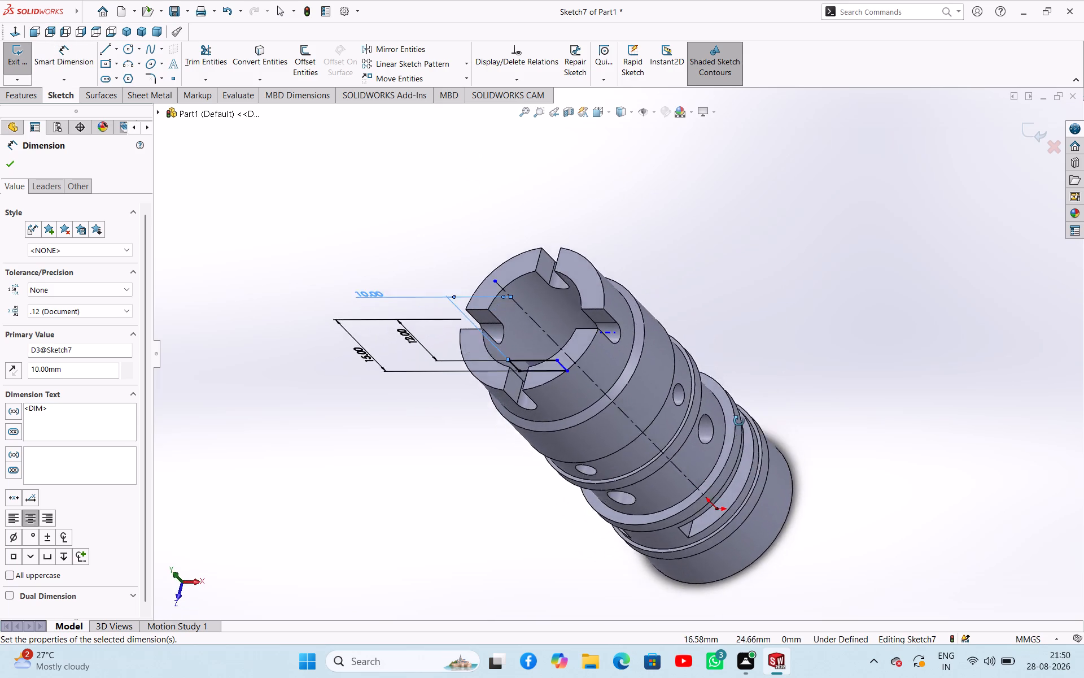
middle_click_drag(739, 421, 781, 314)
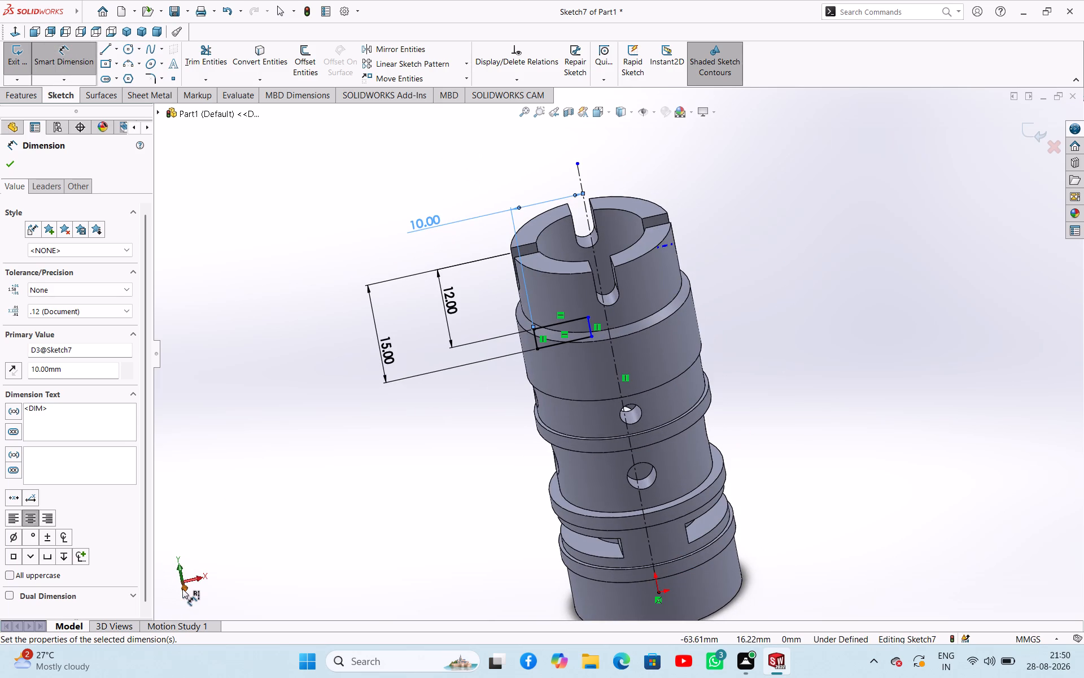
left_click(183, 589)
scroll(688, 316, "up", 1)
scroll(687, 316, "down", 2)
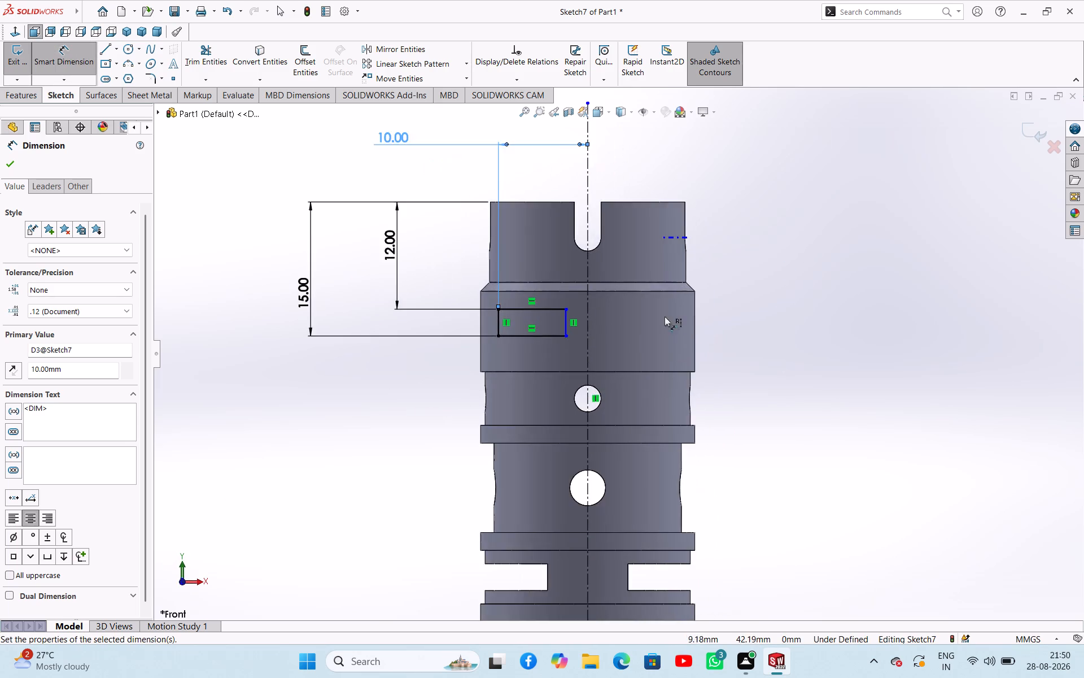
scroll(548, 311, "down", 3)
left_click_drag(592, 343, 597, 343)
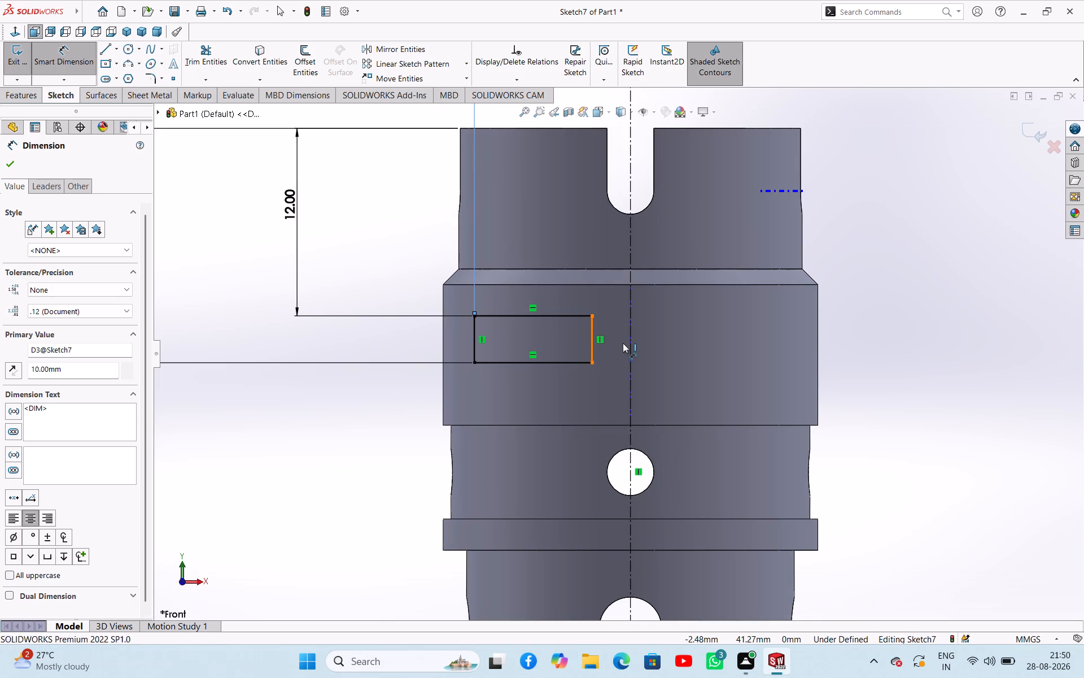
left_click(626, 343)
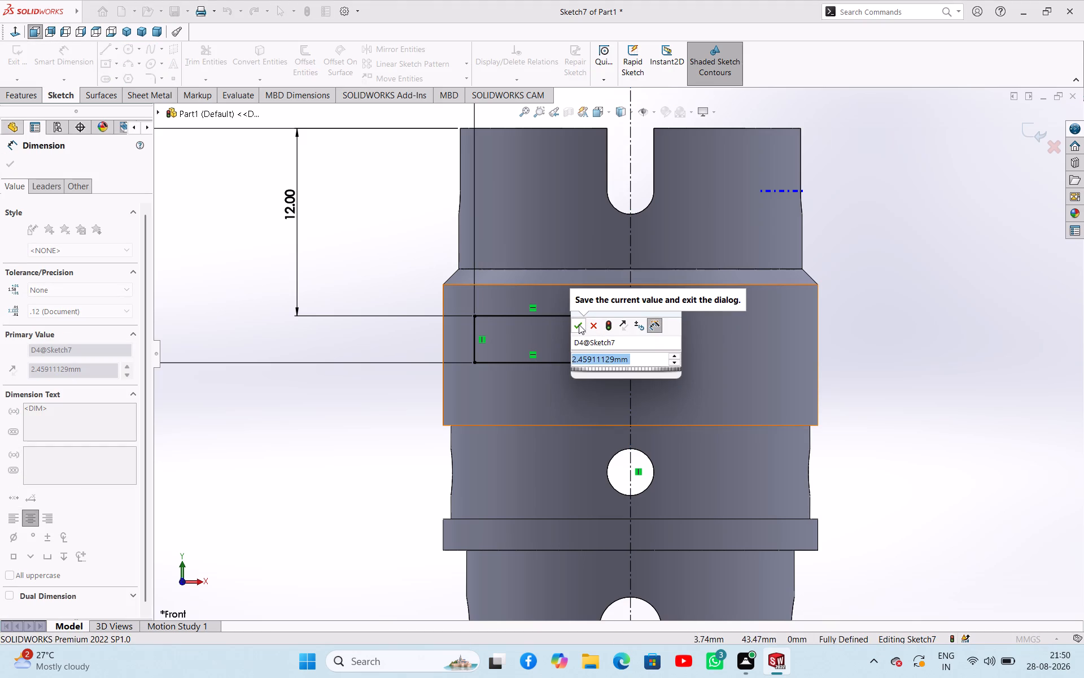
key("3")
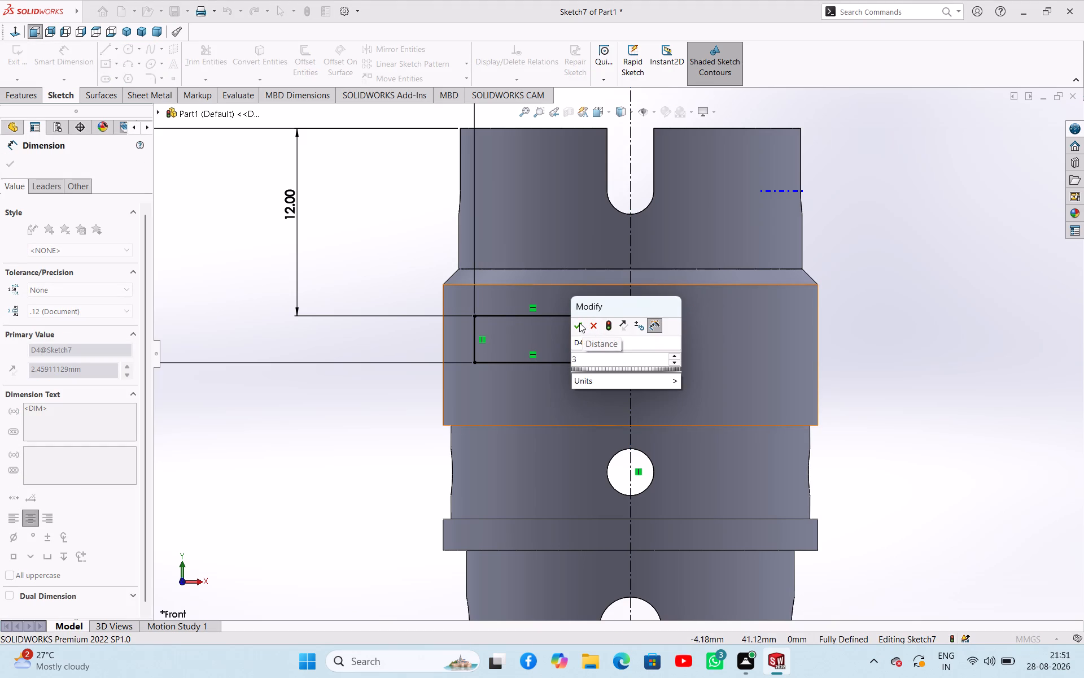
left_click(579, 323)
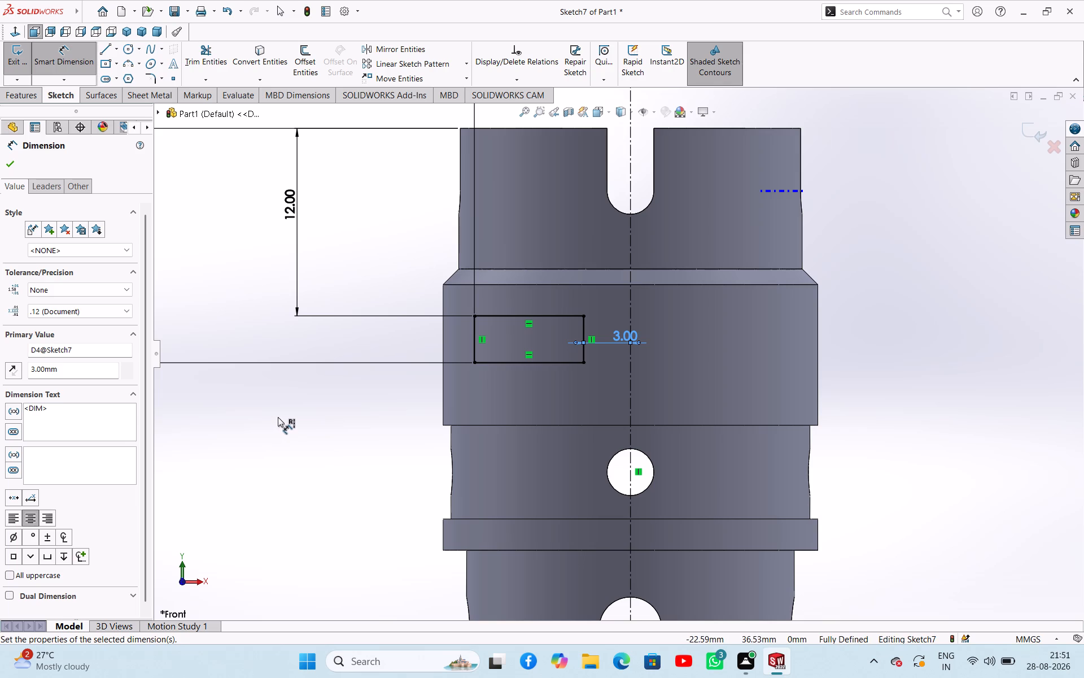
scroll(373, 405, "up", 3)
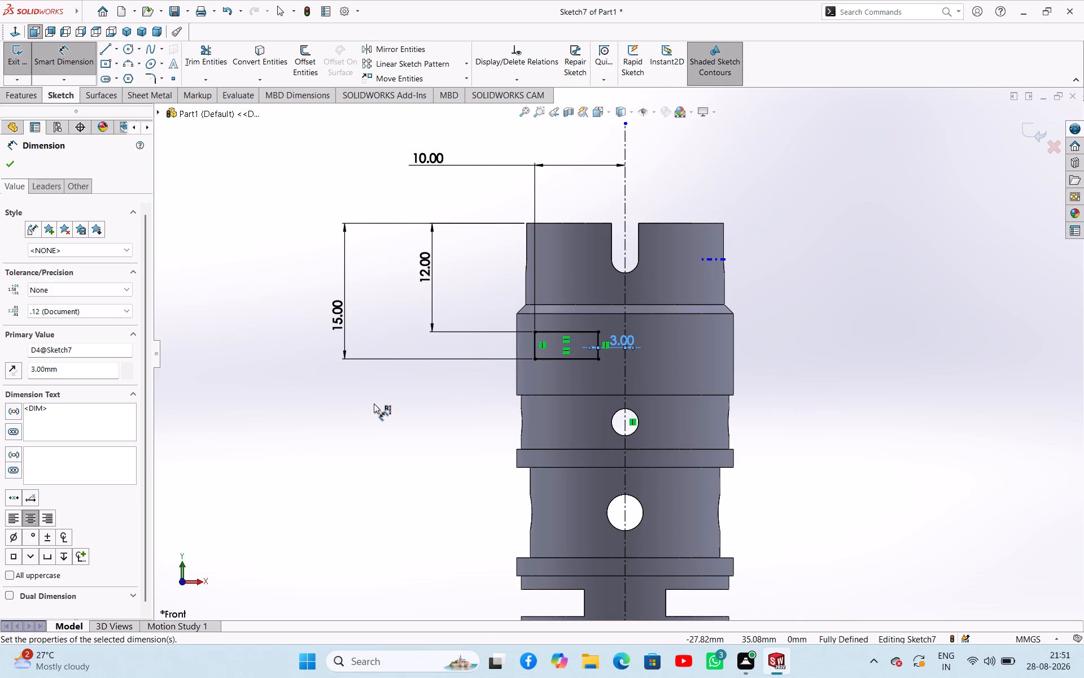
scroll(374, 403, "up", 1)
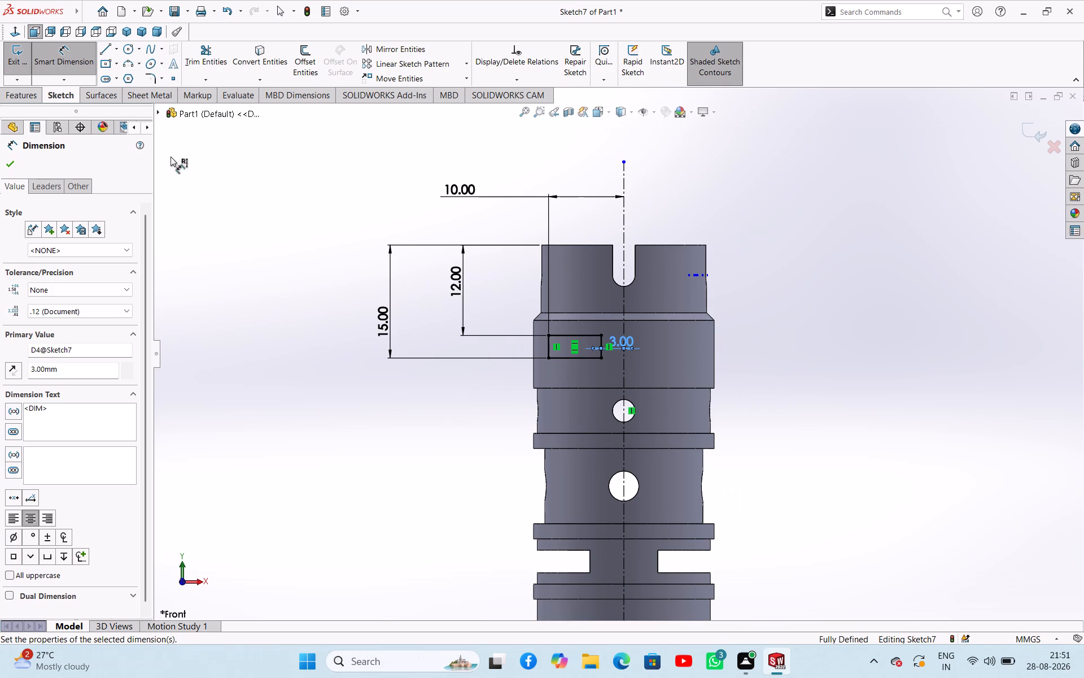
Finish the rectangle sketch and cut-revolve it 360 degrees about the vertical centreline to form an internal groove inside the collar.
left_click(14, 167)
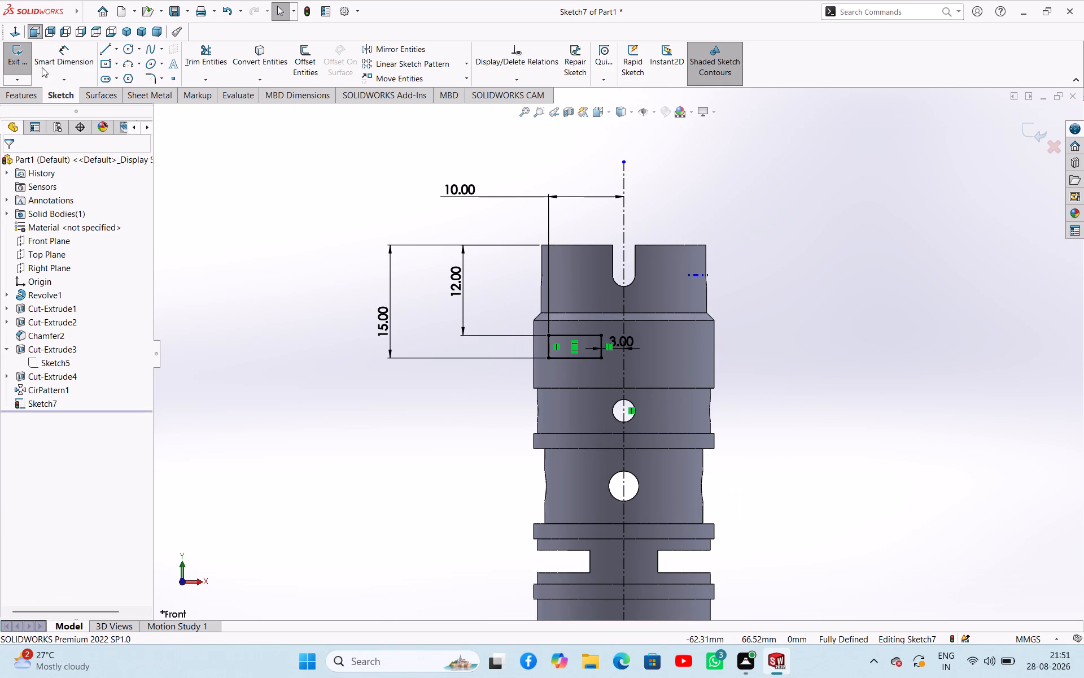
left_click(20, 46)
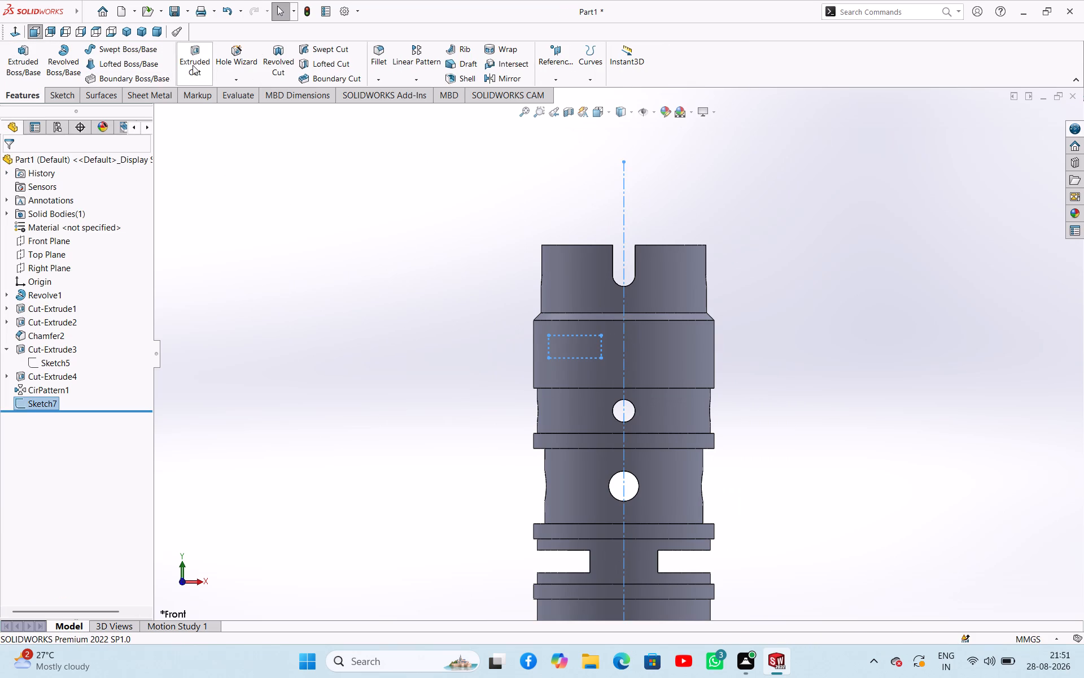
left_click(264, 59)
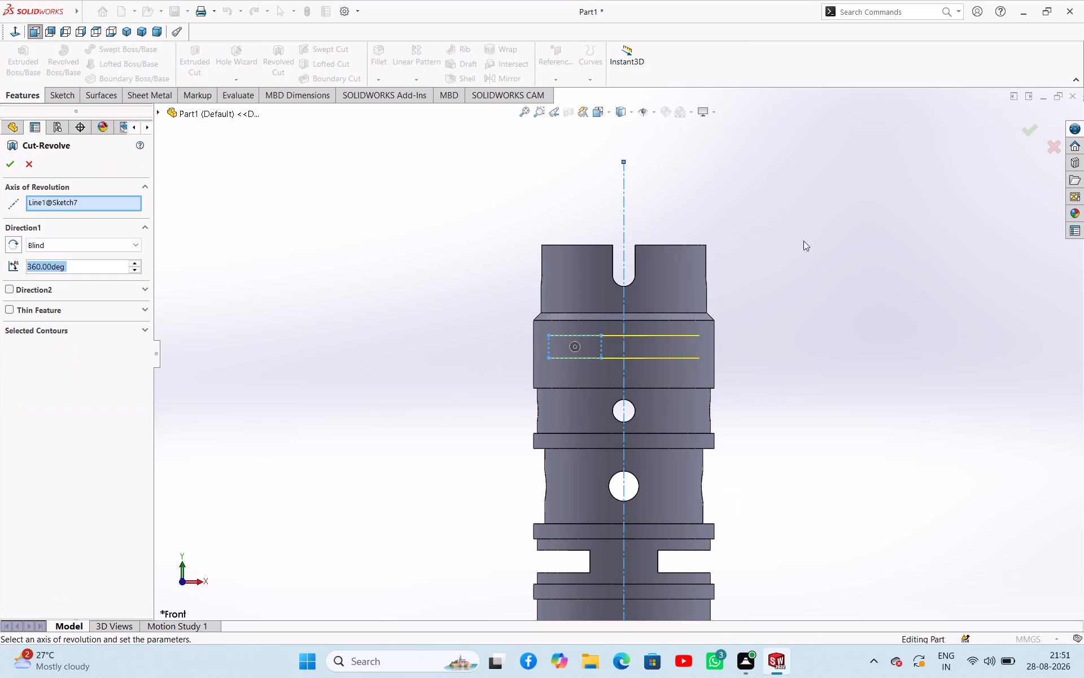
middle_click_drag(803, 241, 750, 400)
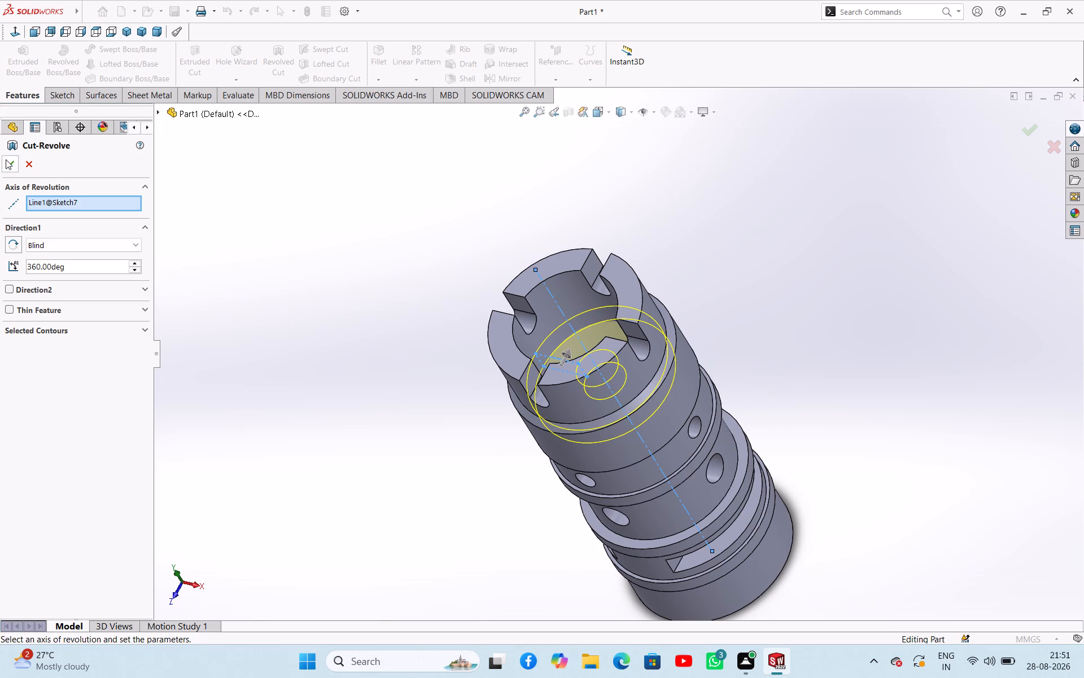
left_click(6, 159)
Inspect the groove inside the collar with a temporary Top Plane section view, moving the offset to 43, 41 and 38 mm.
middle_click_drag(386, 222, 331, 257)
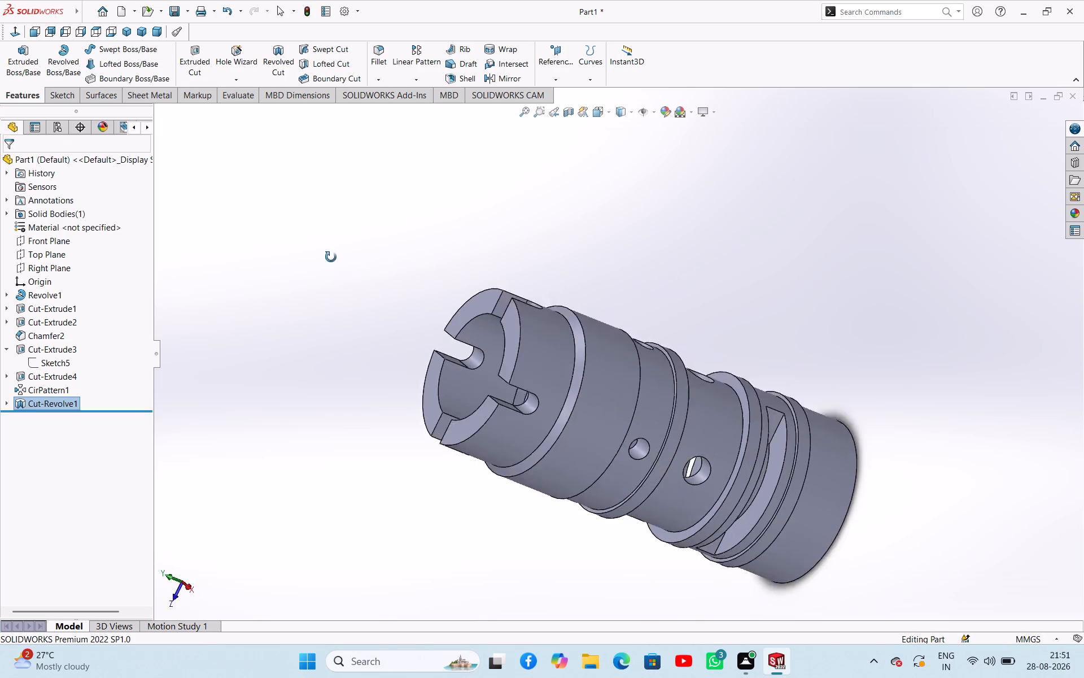
middle_click_drag(331, 257, 239, 57)
left_click(575, 119)
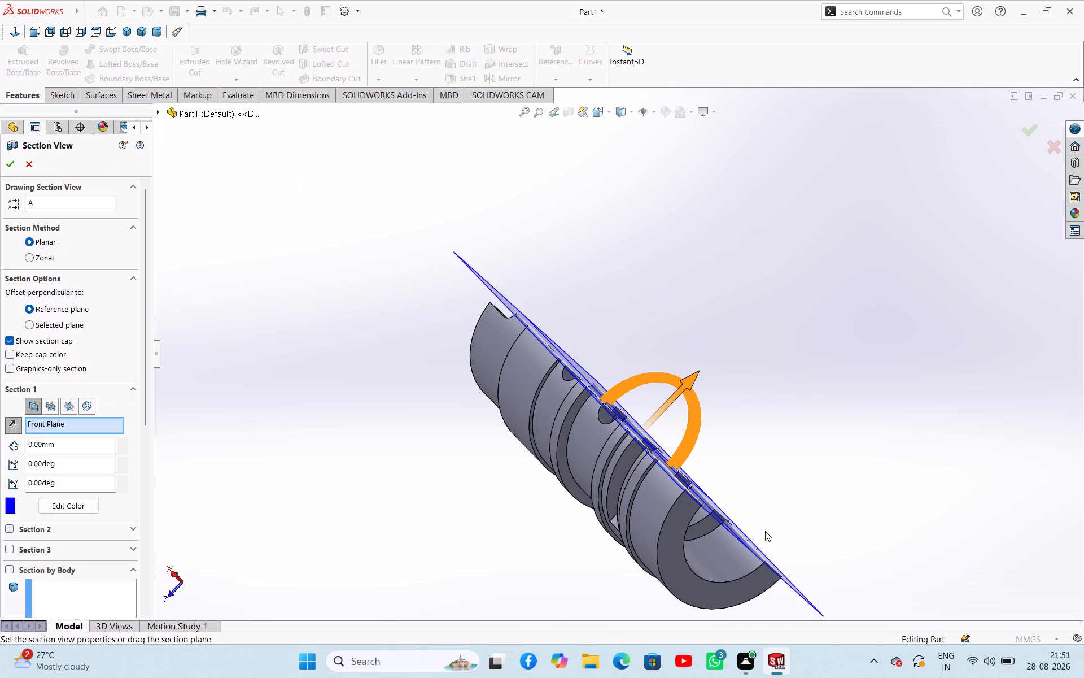
left_click(49, 399)
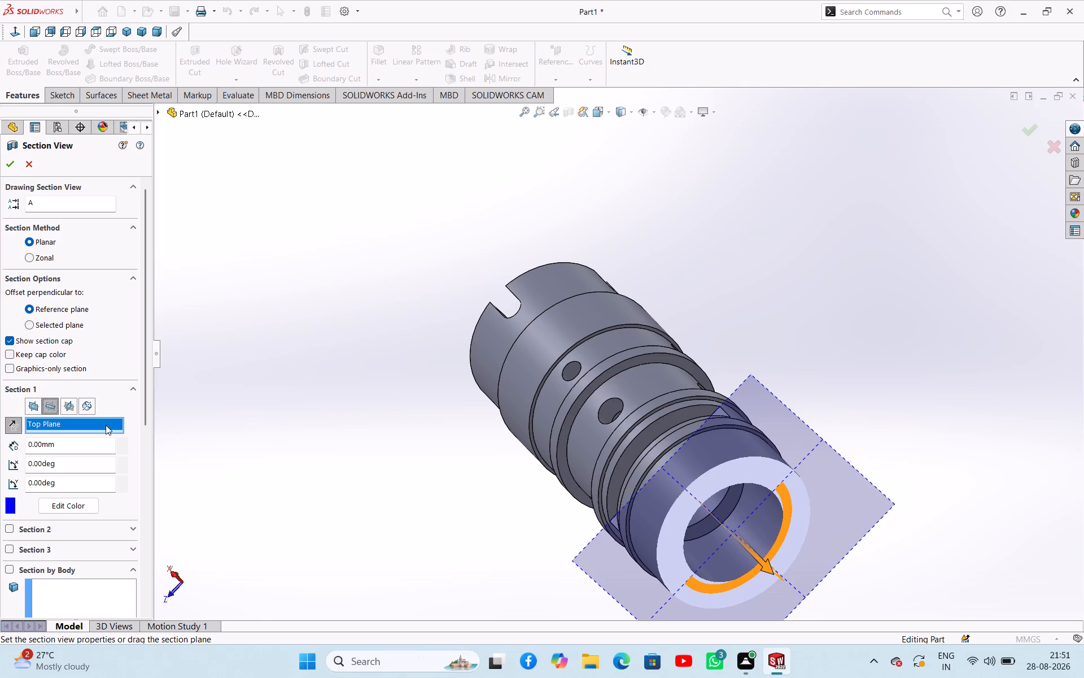
left_click_drag(769, 567, 729, 488)
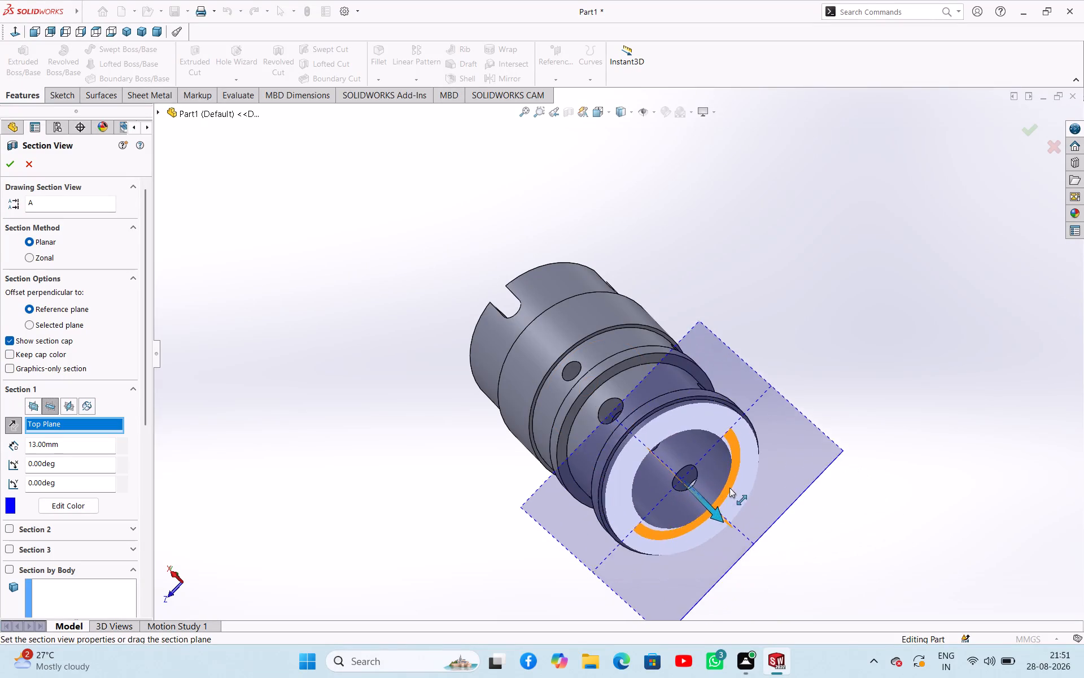
left_click_drag(729, 488, 649, 377)
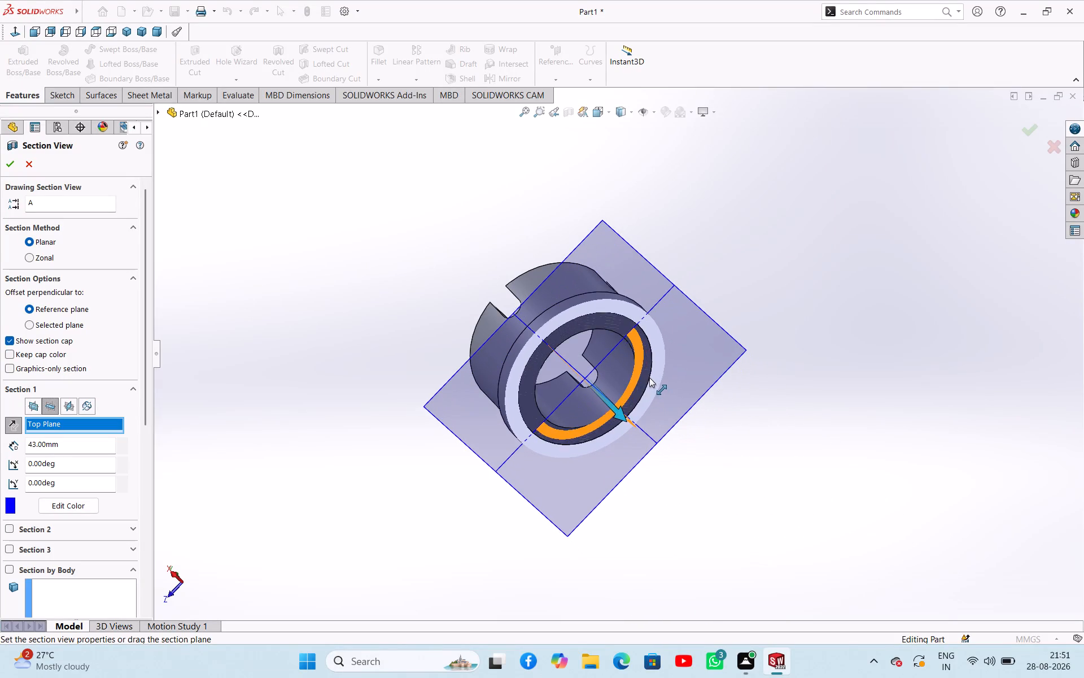
left_click_drag(649, 377, 650, 388)
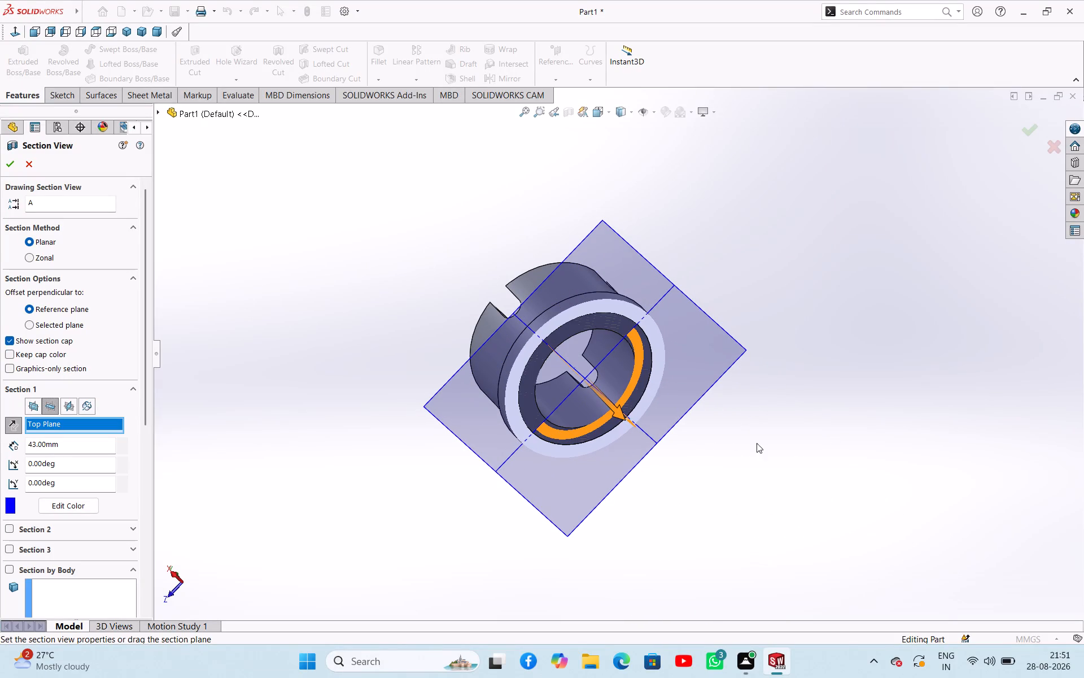
middle_click_drag(767, 451, 951, 529)
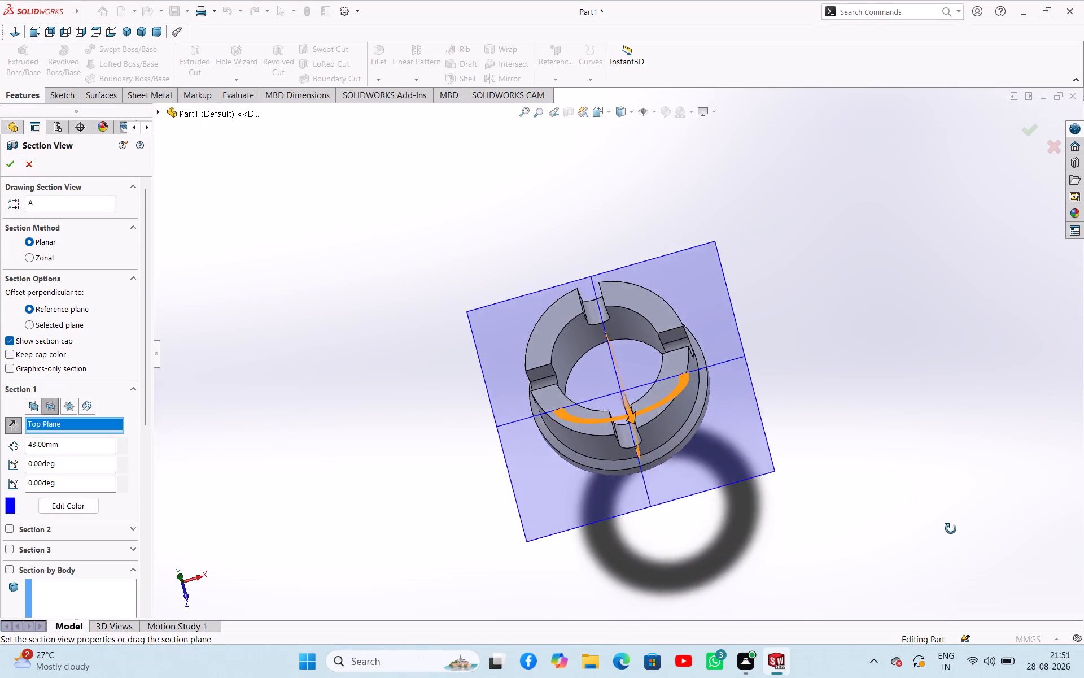
middle_click_drag(951, 529, 785, 454)
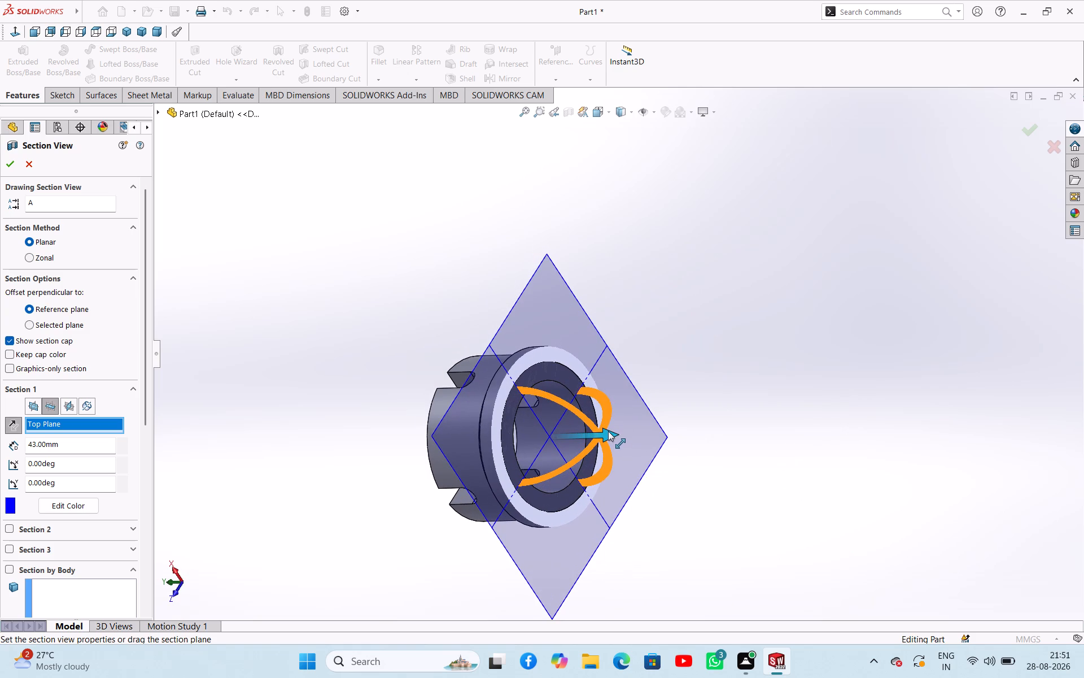
left_click_drag(608, 431, 626, 439)
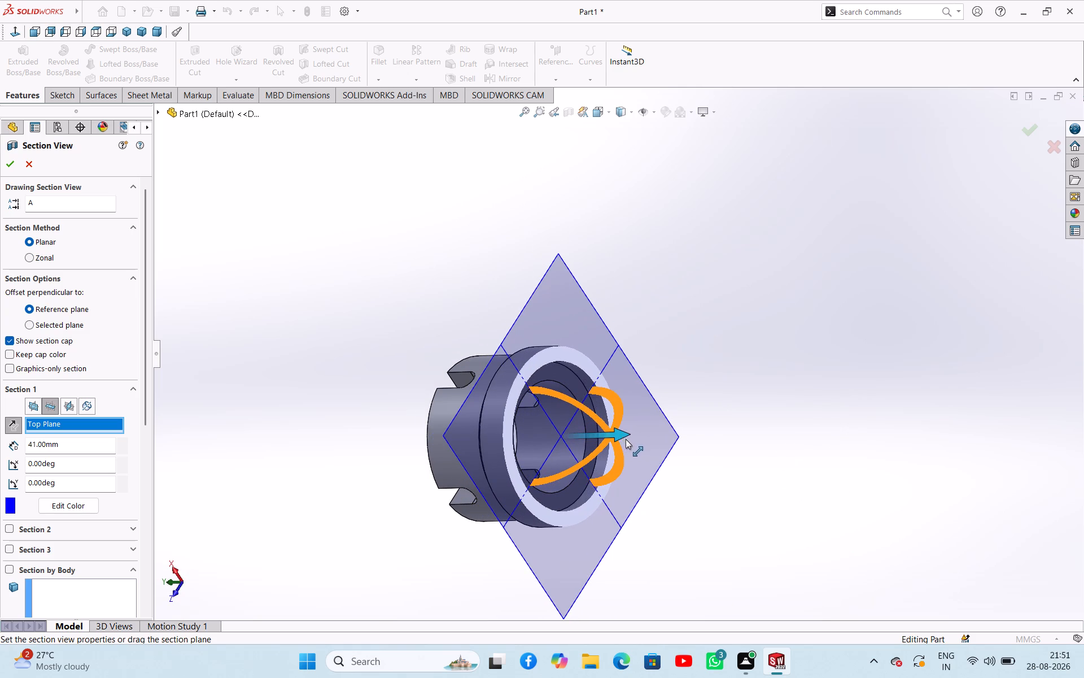
left_click_drag(626, 439, 641, 450)
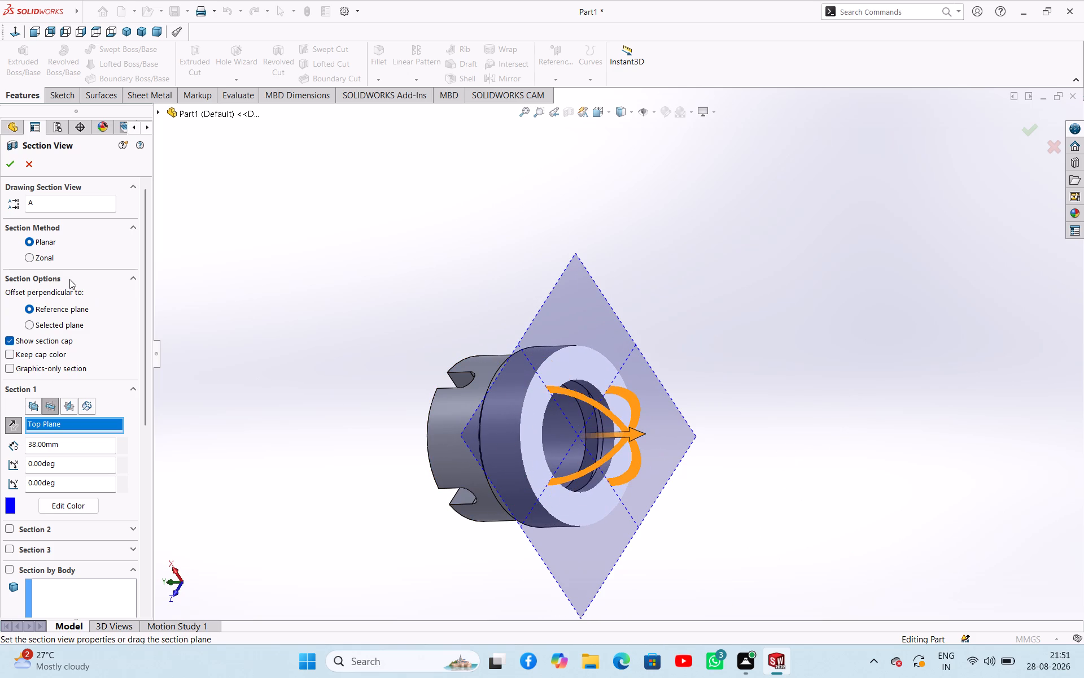
left_click(27, 167)
left_click(302, 300)
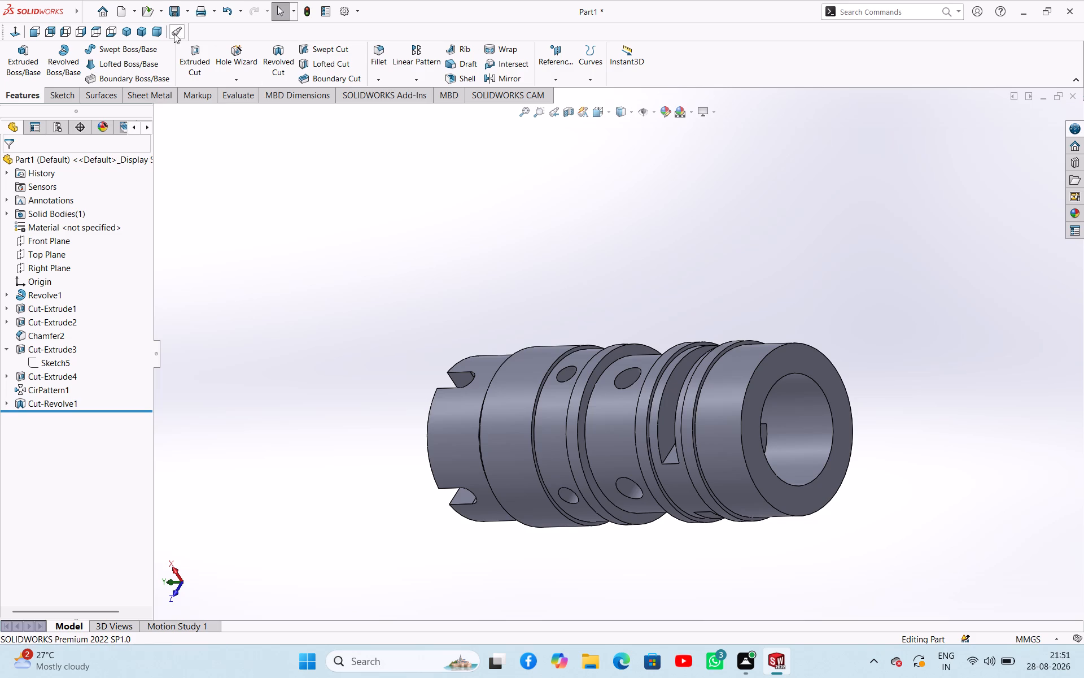
Examine the whole part from the isometric view and from around its top, sides and bottom.
left_click(133, 31)
left_click(776, 367)
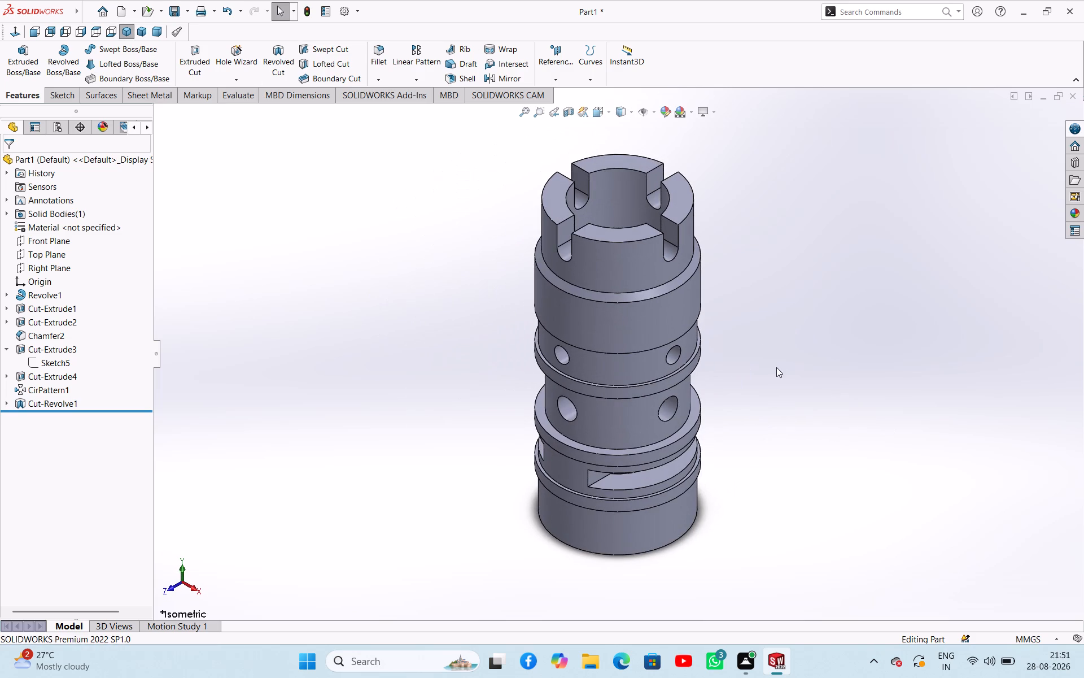
scroll(736, 356, "up", 3)
middle_click_drag(740, 355, 699, 443)
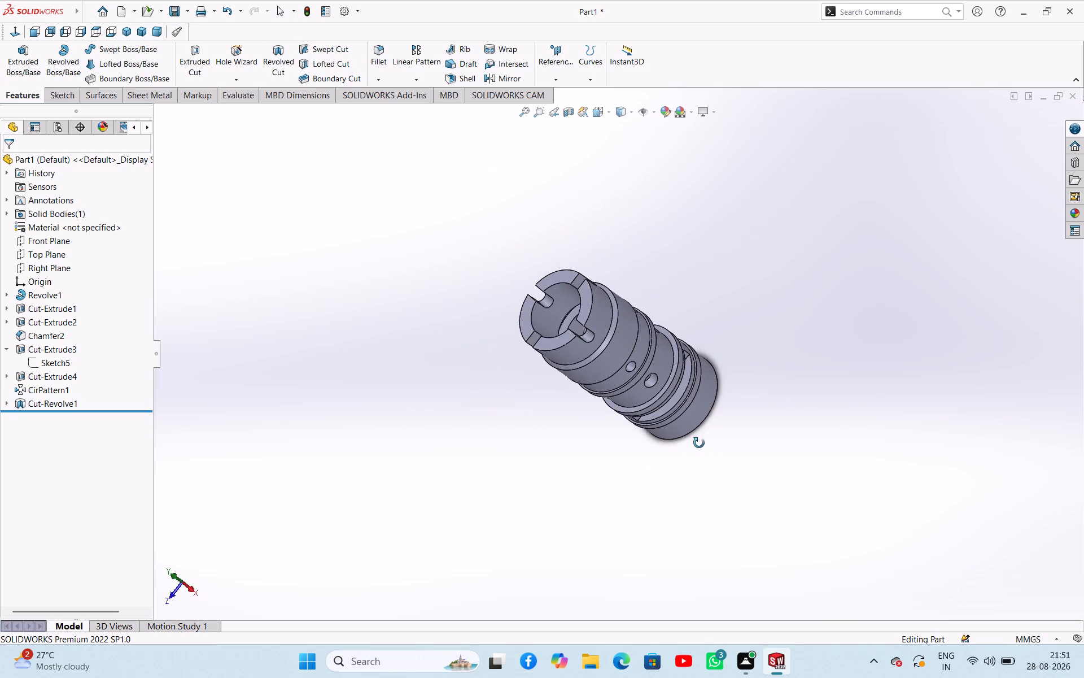
middle_click_drag(699, 443, 719, 363)
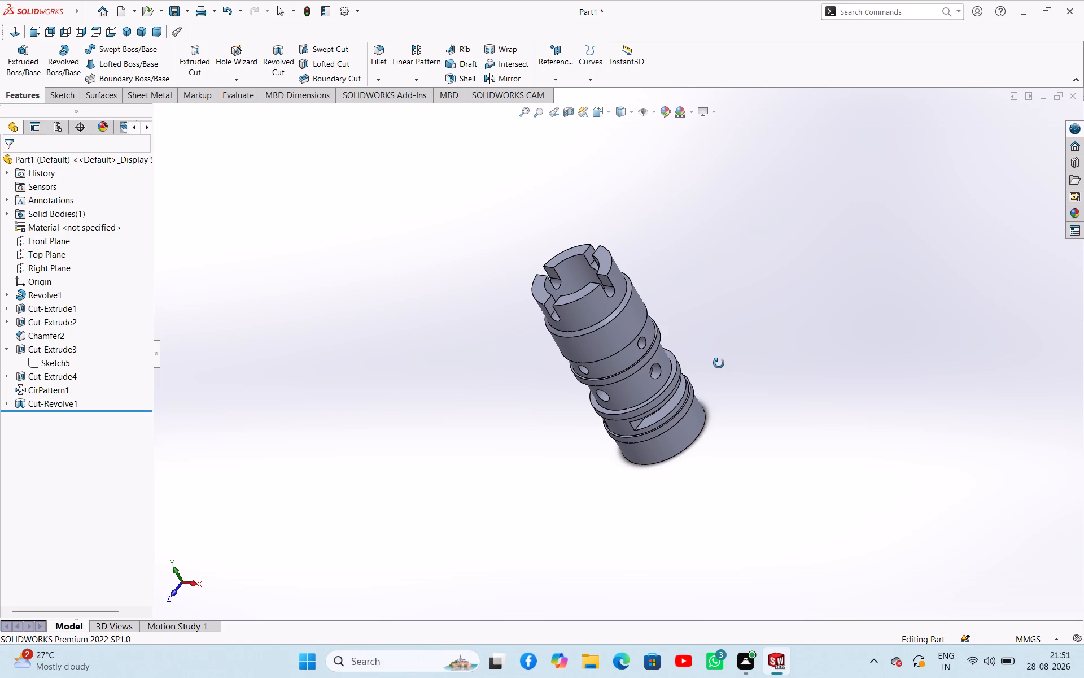
middle_click_drag(719, 363, 526, 310)
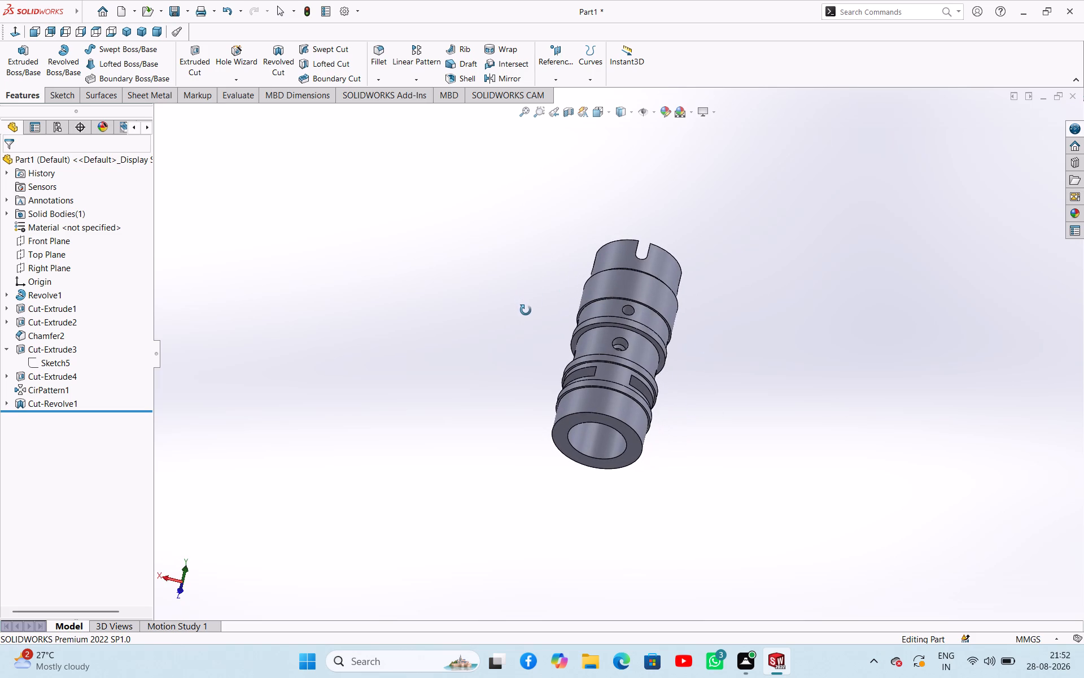
middle_click_drag(526, 310, 558, 306)
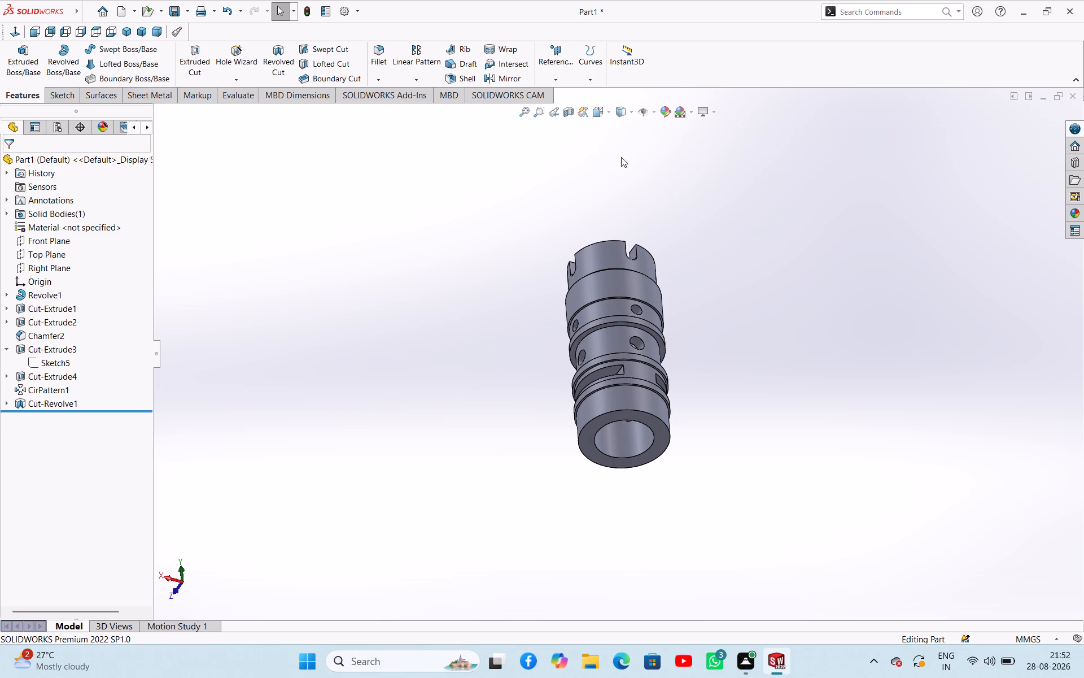
Inspect the lower notches and bore with a temporary Top Plane section view, moving the offset between 16 mm and -6 mm.
left_click(573, 108)
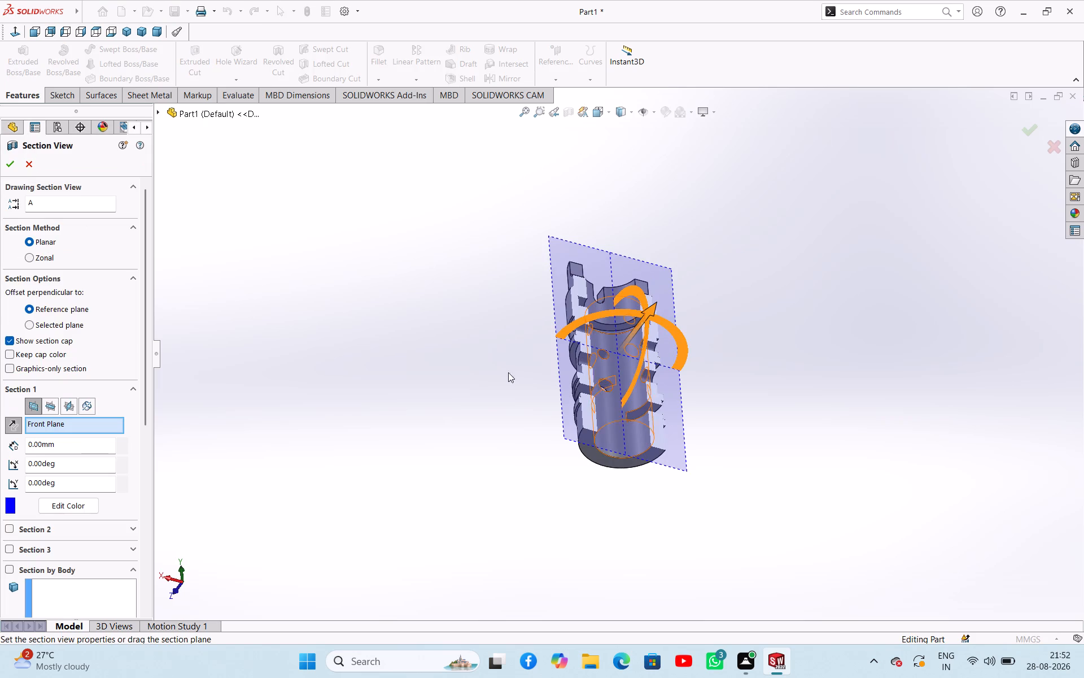
left_click(43, 405)
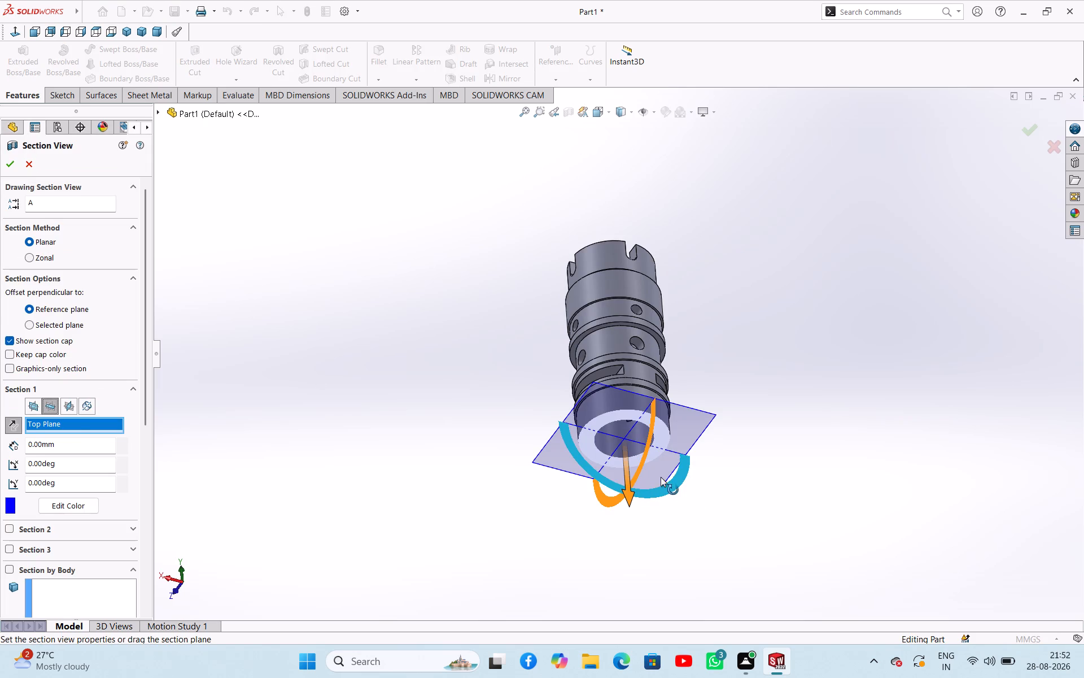
left_click_drag(625, 493, 634, 444)
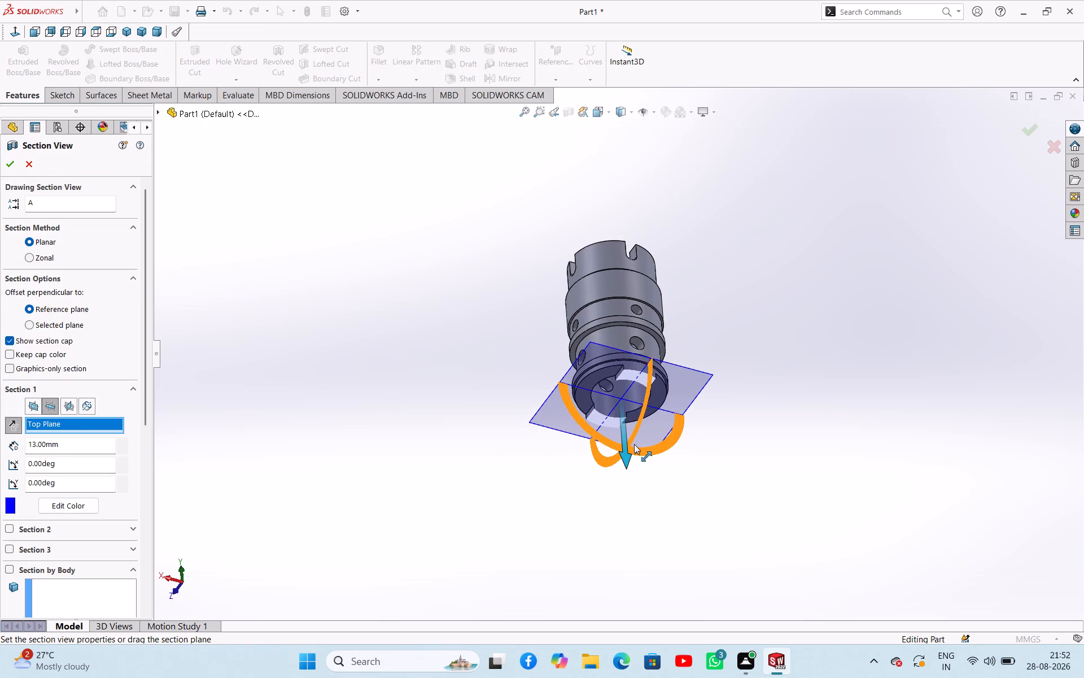
left_click_drag(634, 444, 634, 444)
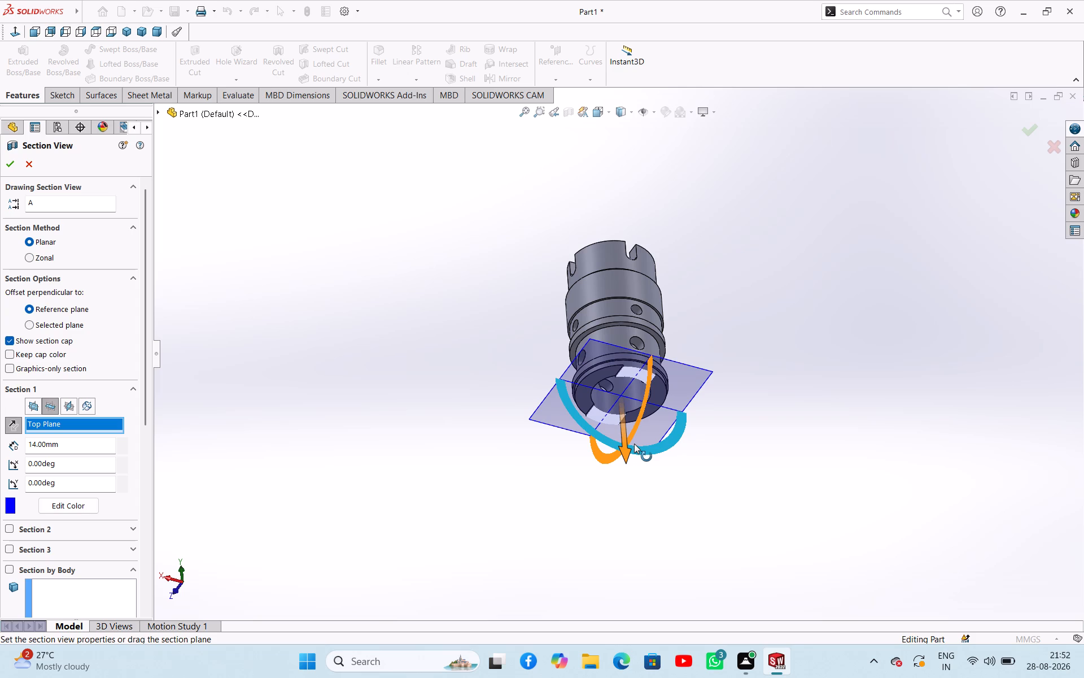
left_click_drag(634, 444, 641, 441)
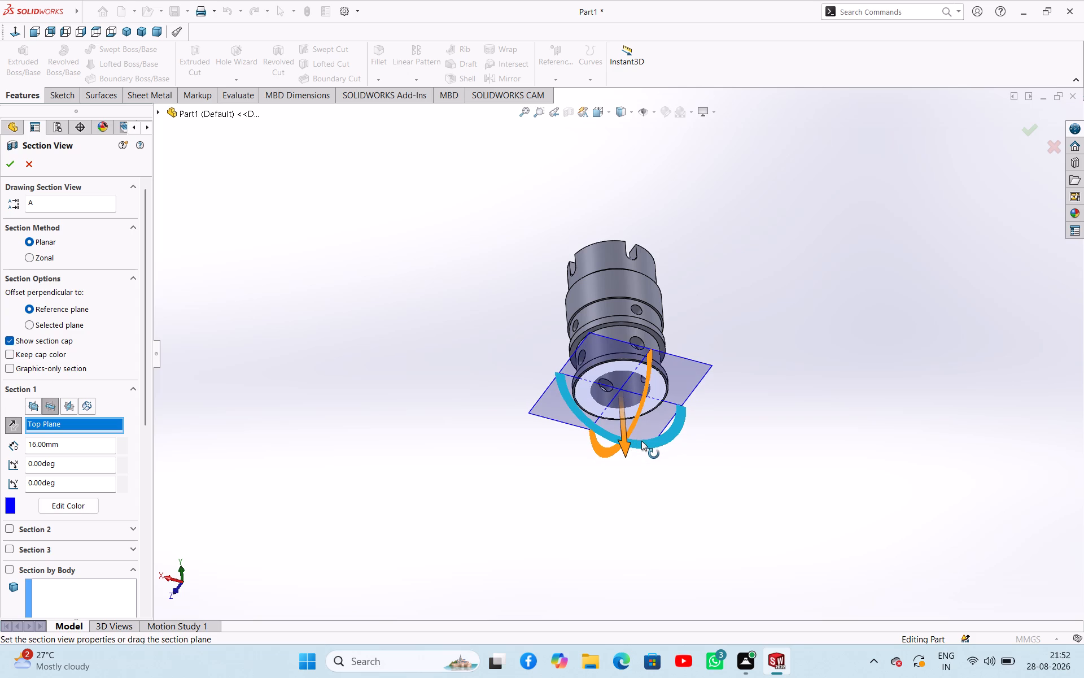
left_click_drag(641, 441, 643, 477)
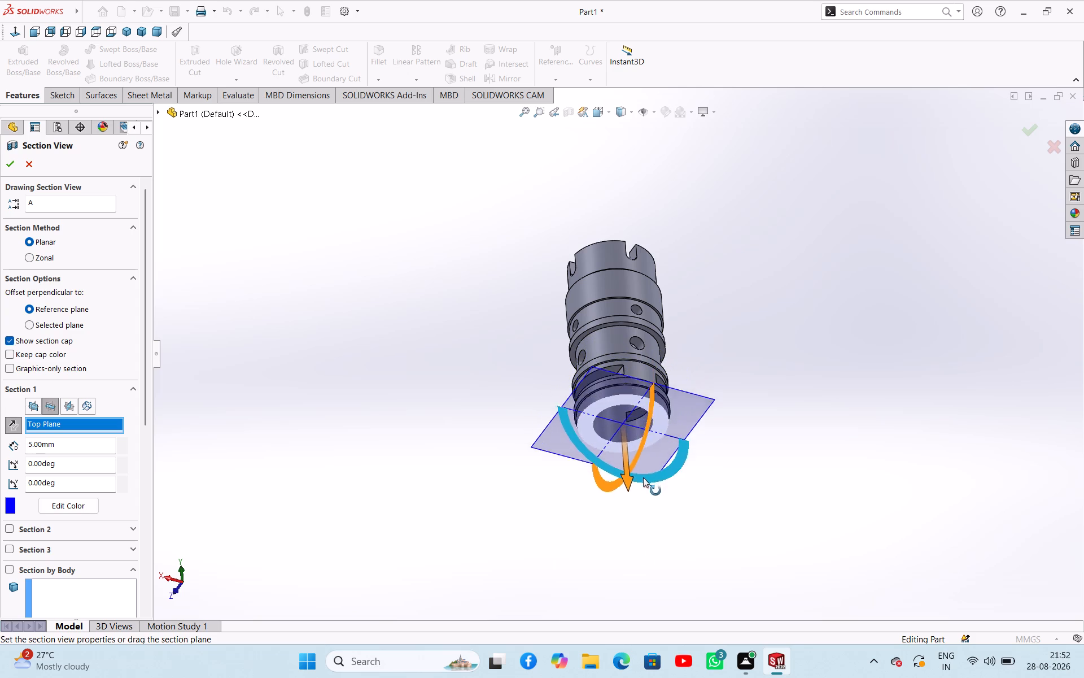
left_click_drag(643, 477, 925, 484)
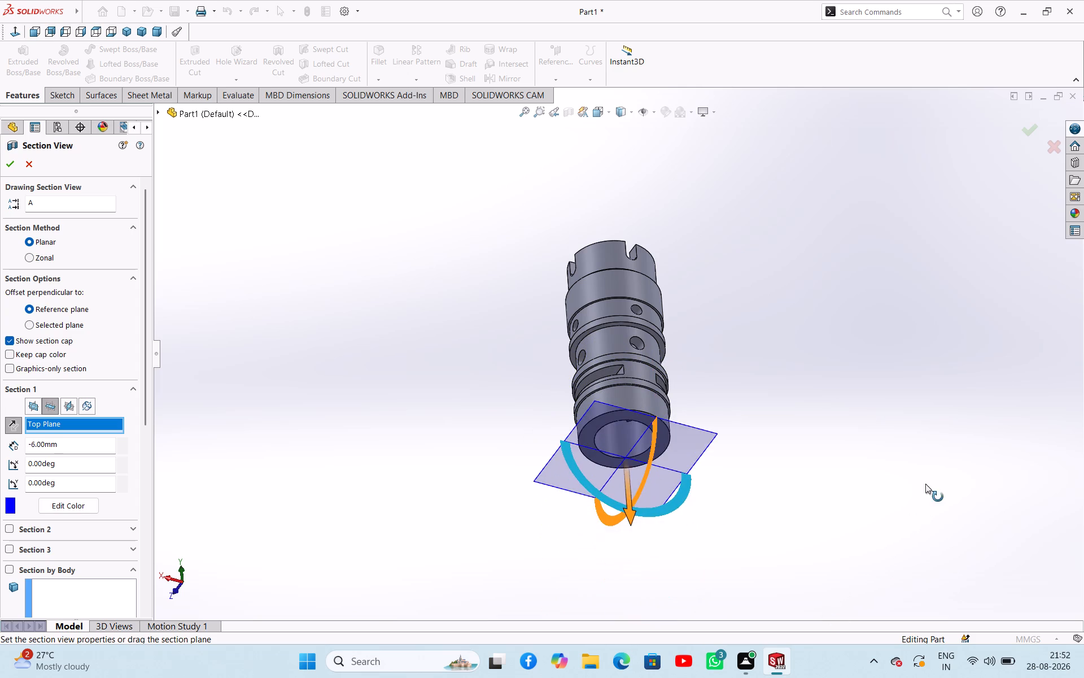
left_click_drag(925, 484, 837, 571)
left_click(29, 167)
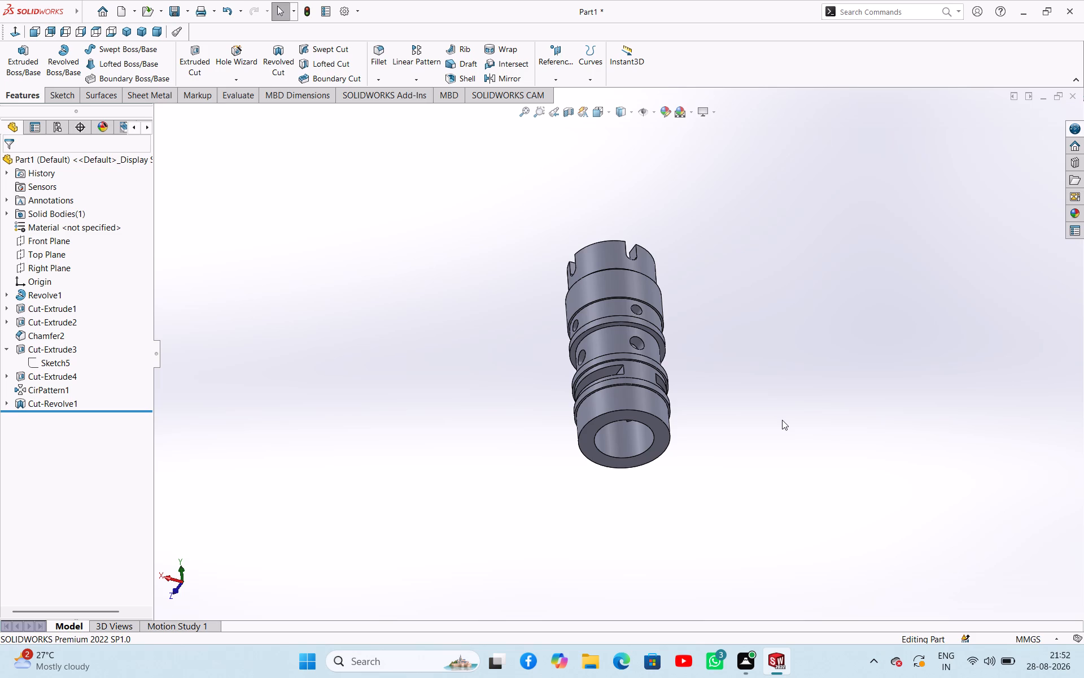
left_click(780, 414)
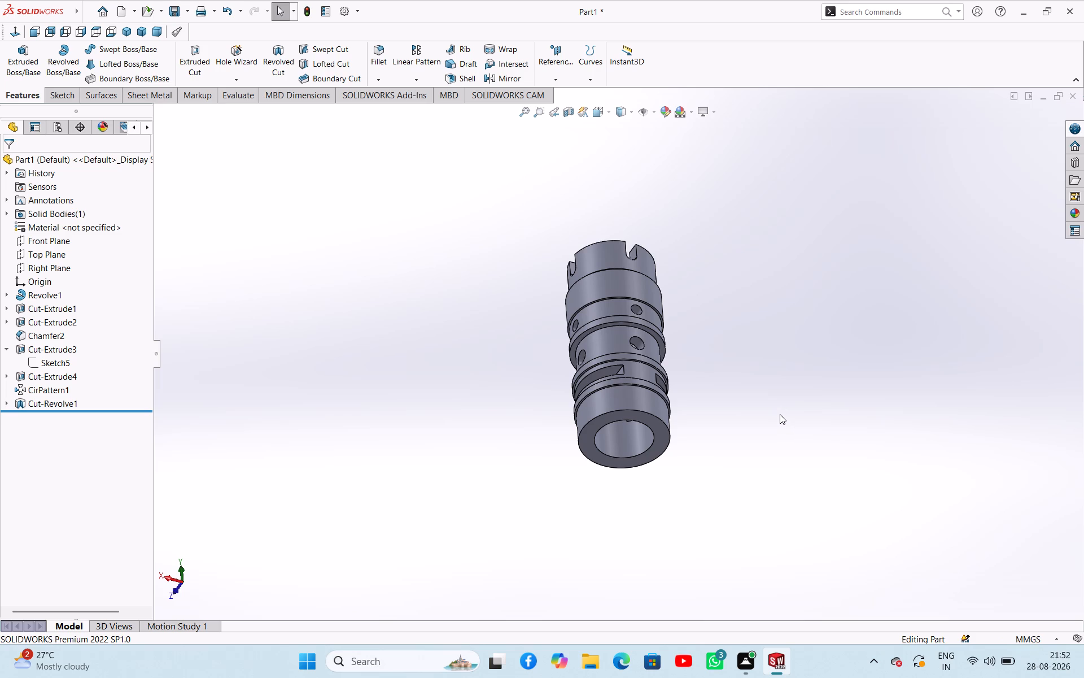
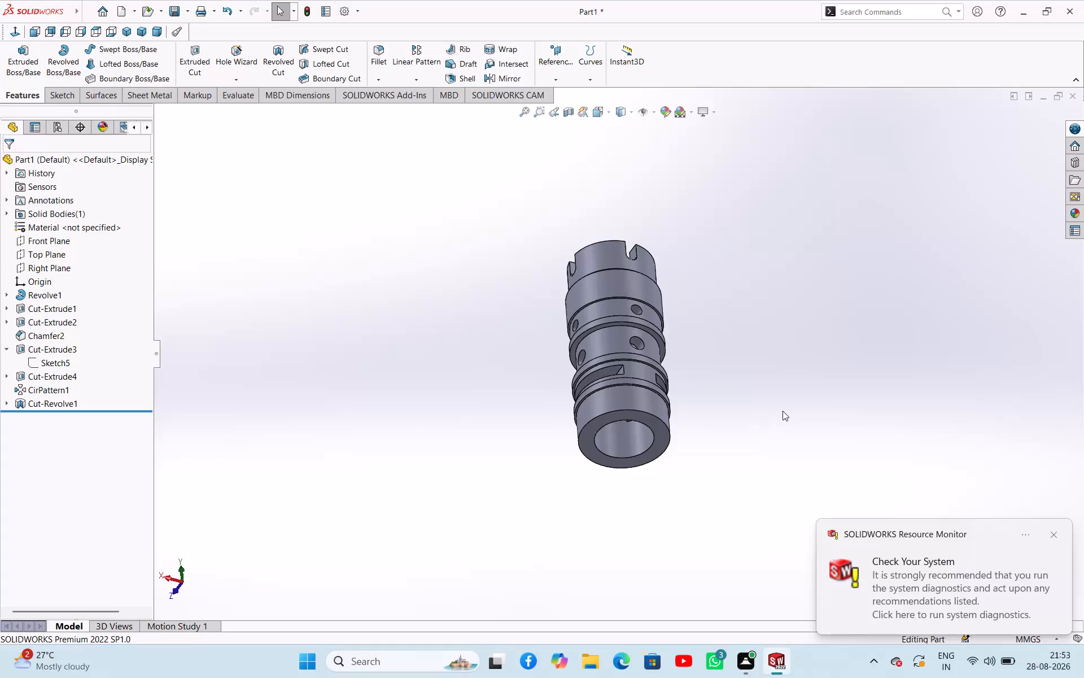
Dismiss the system notification and examine the part's outer ribs, side notches and radial holes from several sides.
left_click(1054, 538)
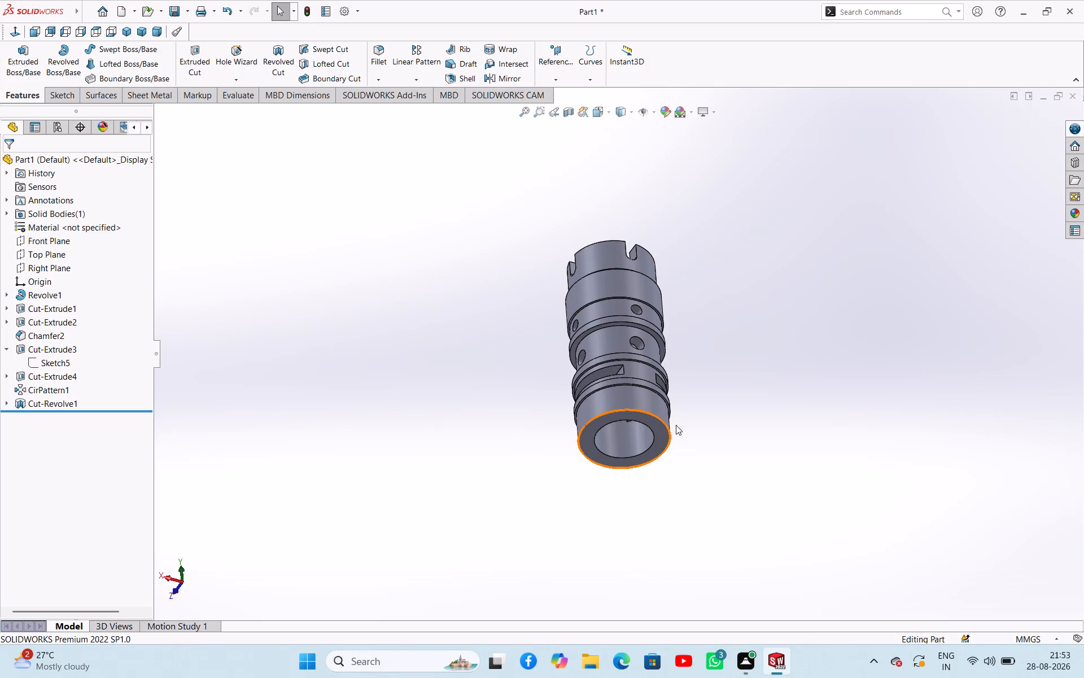
middle_click_drag(689, 401, 810, 445)
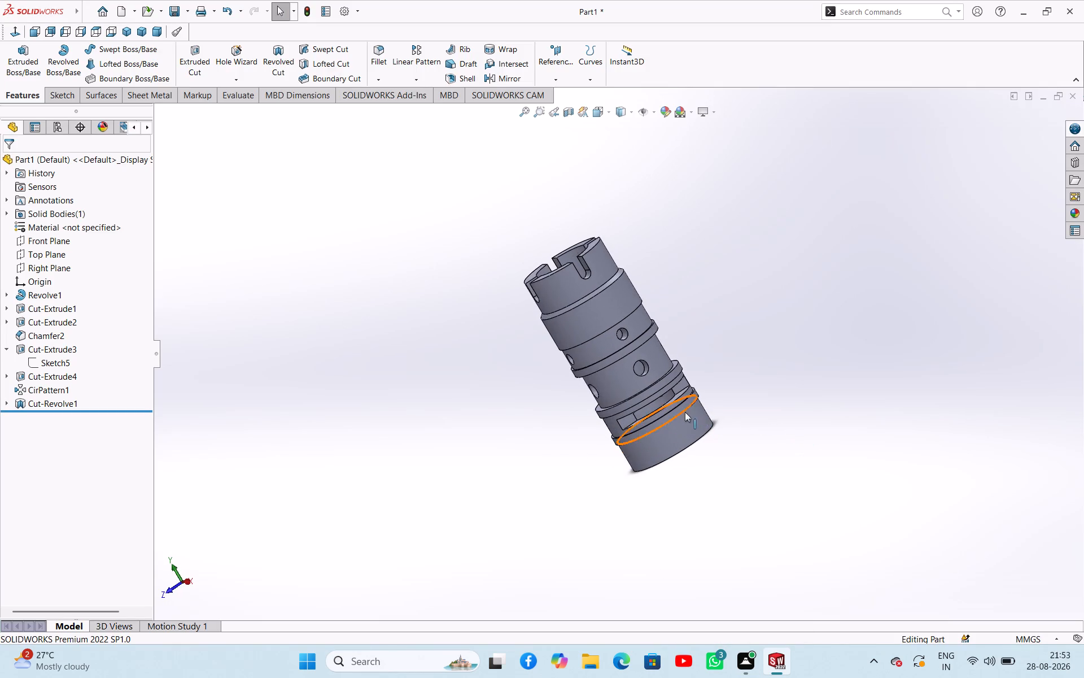
scroll(675, 410, "down", 6)
scroll(667, 409, "up", 3)
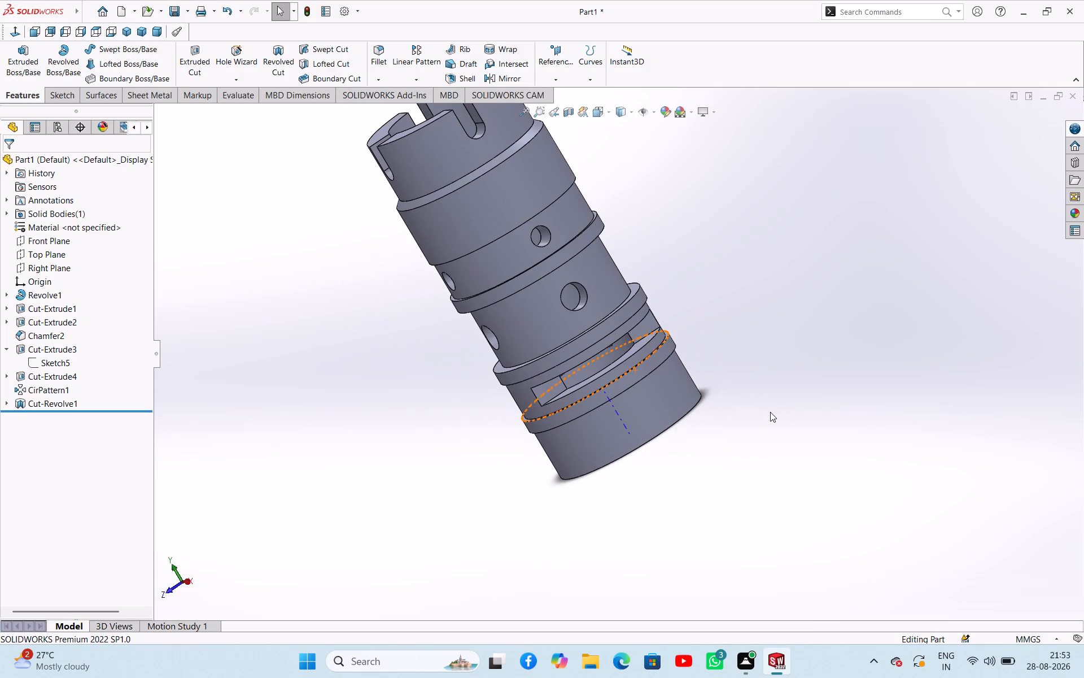
left_click(770, 412)
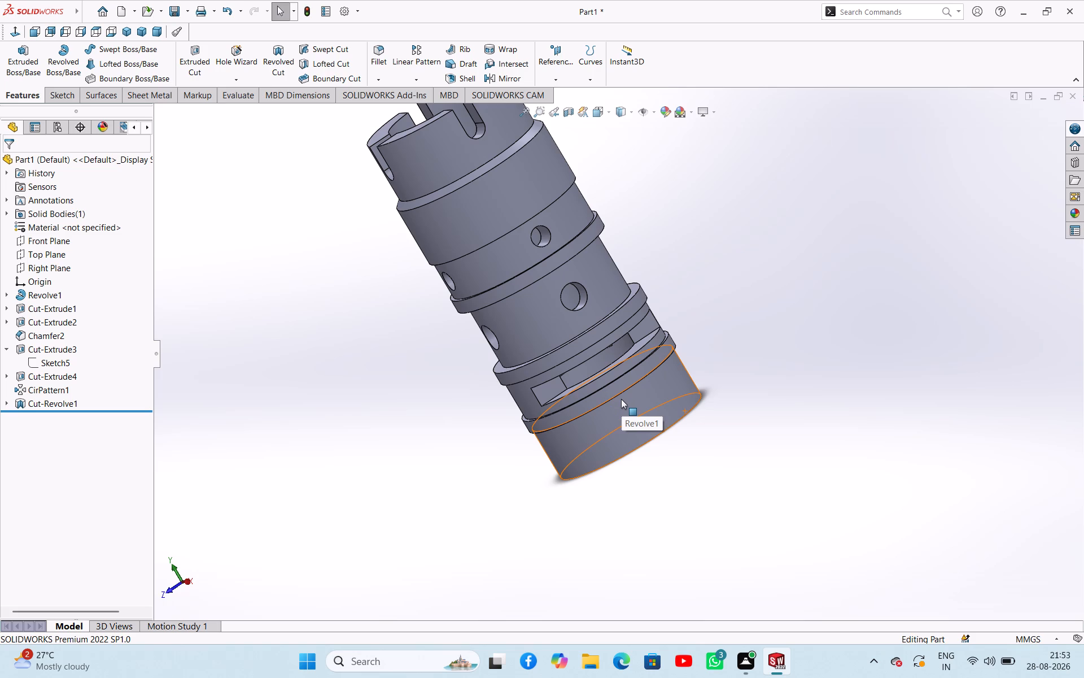
left_click(732, 439)
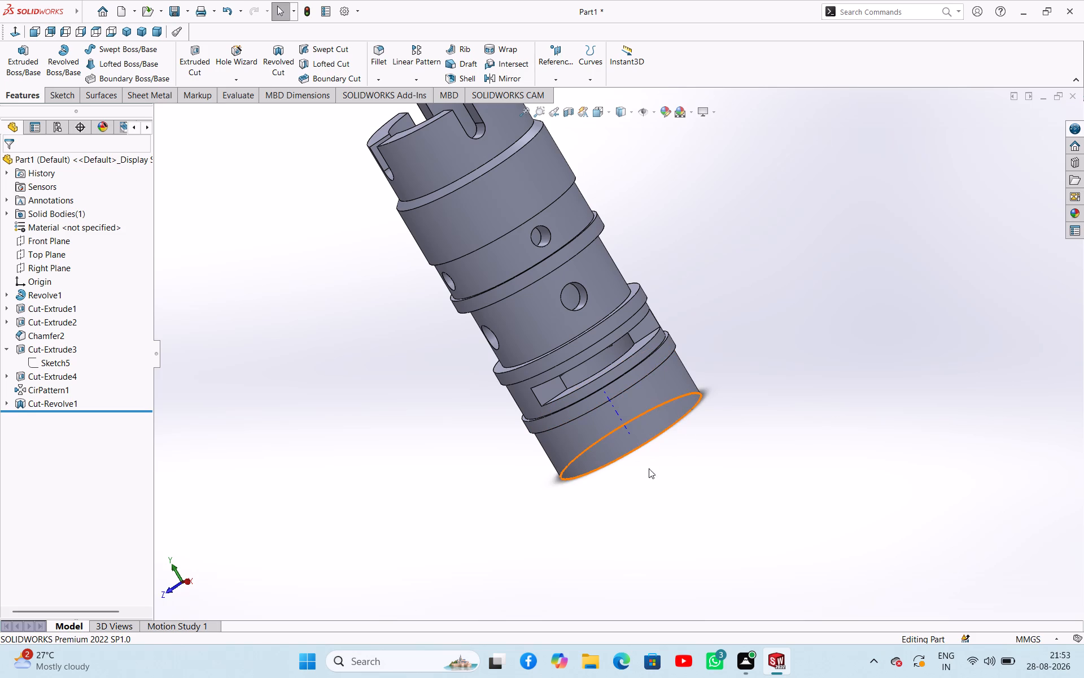
left_click(859, 472)
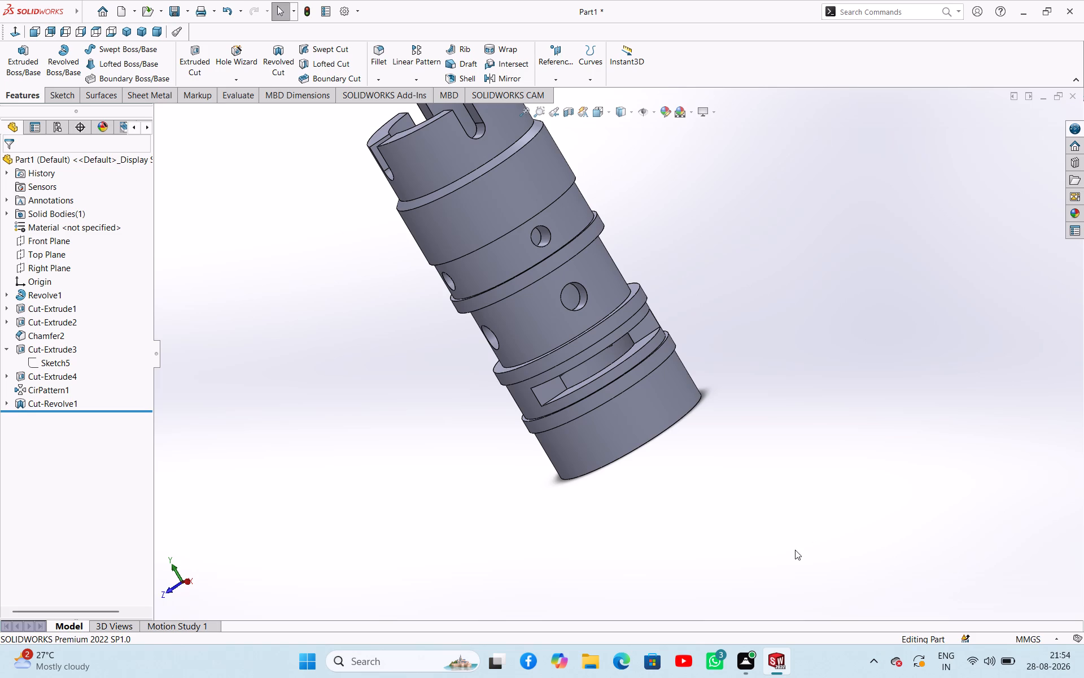
scroll(722, 477, "up", 3)
middle_click_drag(593, 329, 681, 369)
scroll(593, 329, "up", 1)
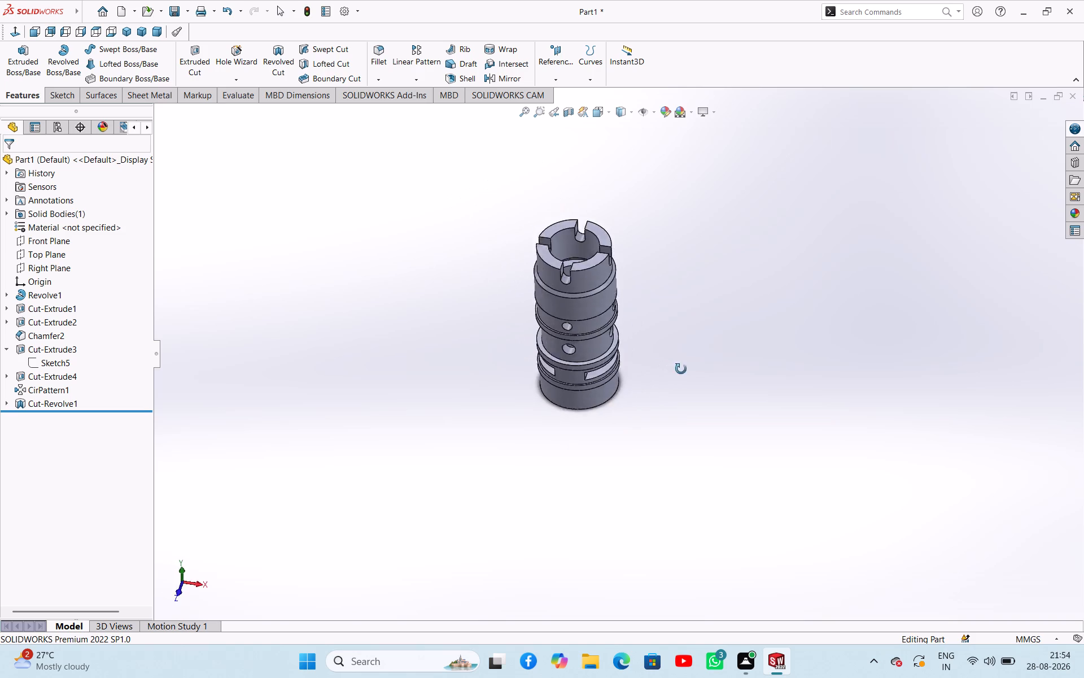
middle_click_drag(681, 369, 755, 329)
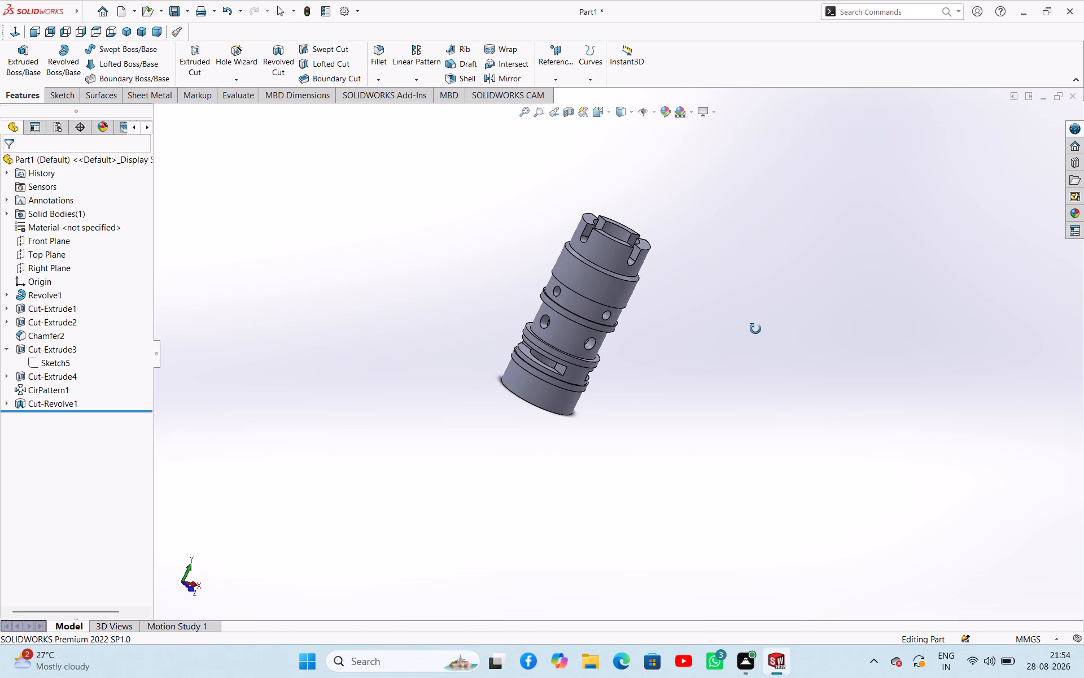
middle_click_drag(755, 329, 1083, 537)
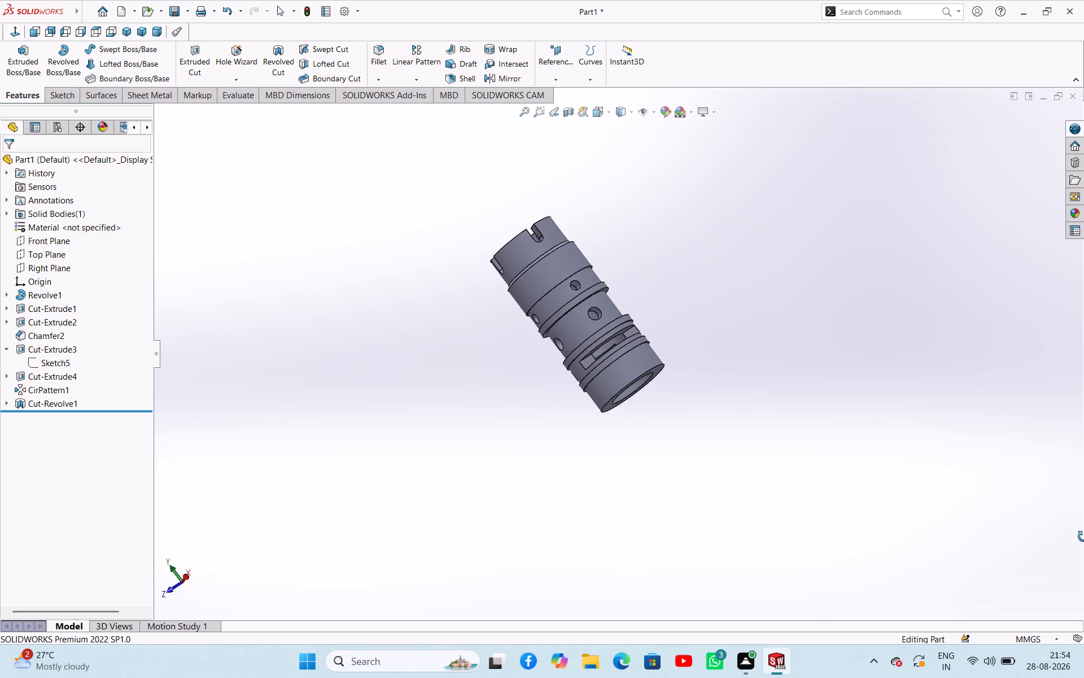
middle_click_drag(1083, 537, 1077, 570)
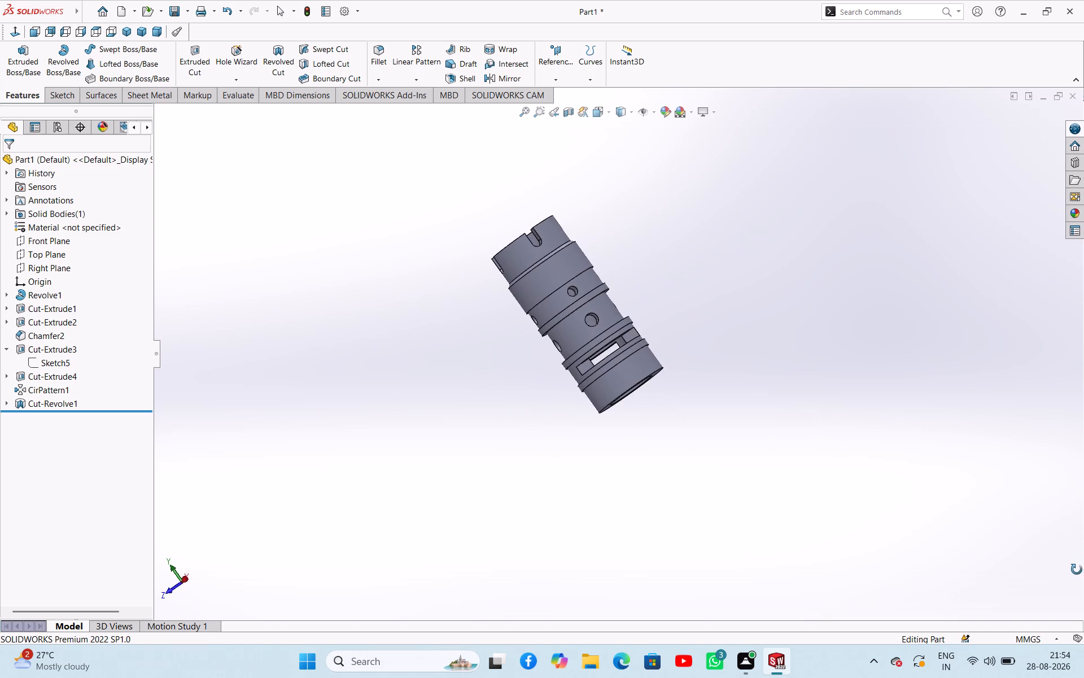
middle_click_drag(1077, 570, 1030, 649)
scroll(596, 298, "down", 3)
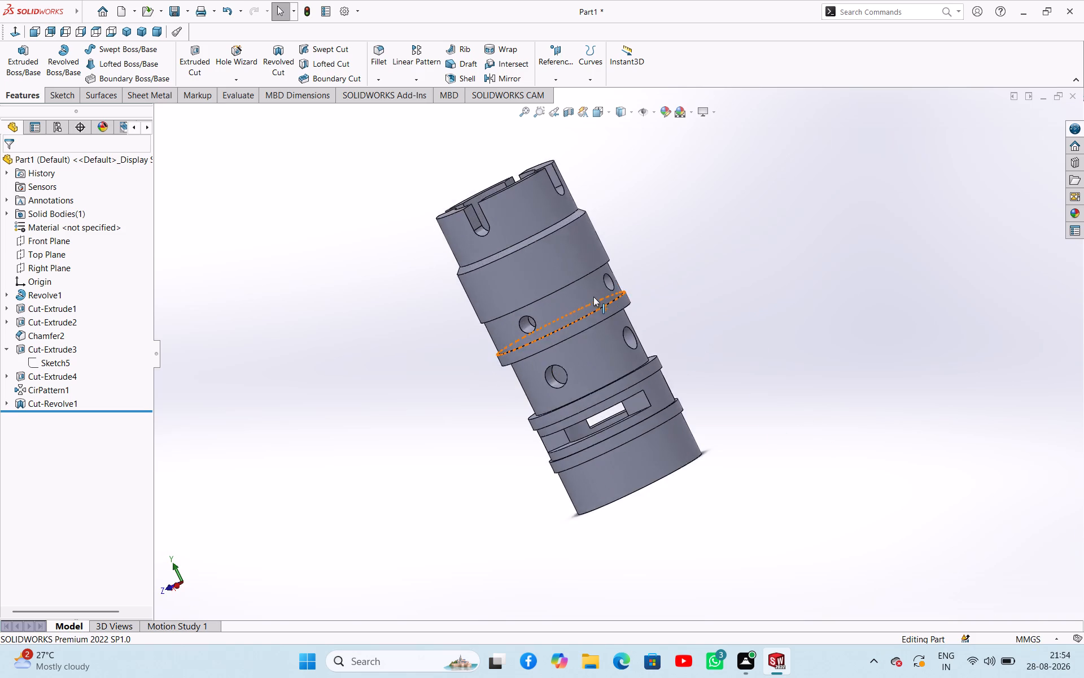
scroll(593, 296, "up", 3)
middle_click_drag(496, 323, 598, 337)
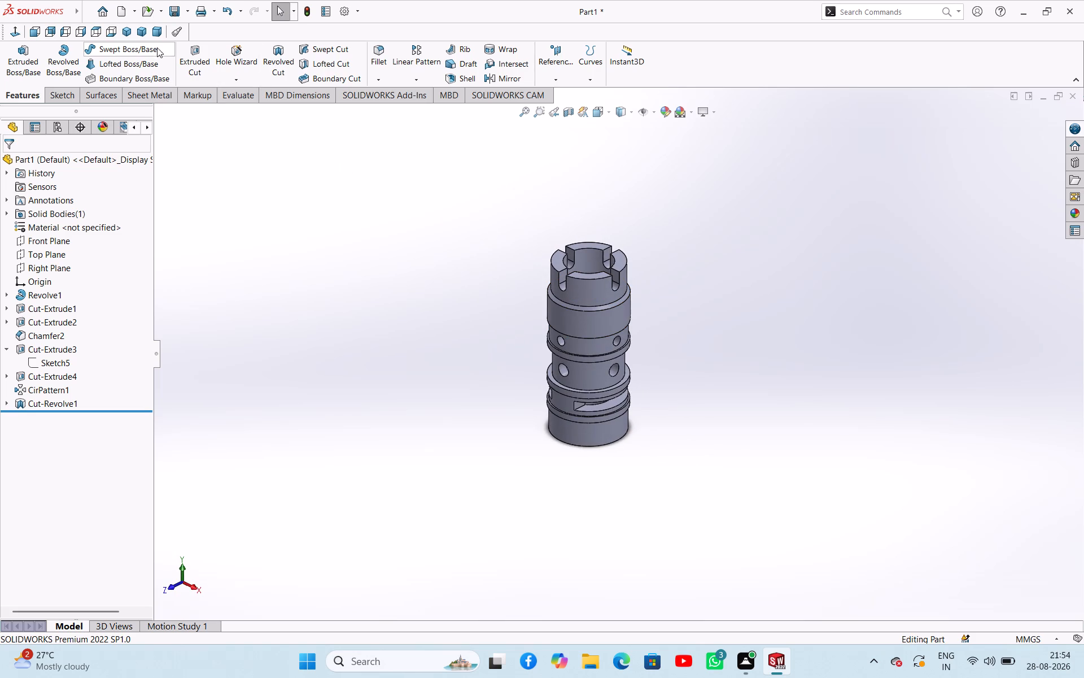
Examine the part from the isometric view, checking the bottom bore opening, a top slot's edge and the slotted top end.
left_click(134, 27)
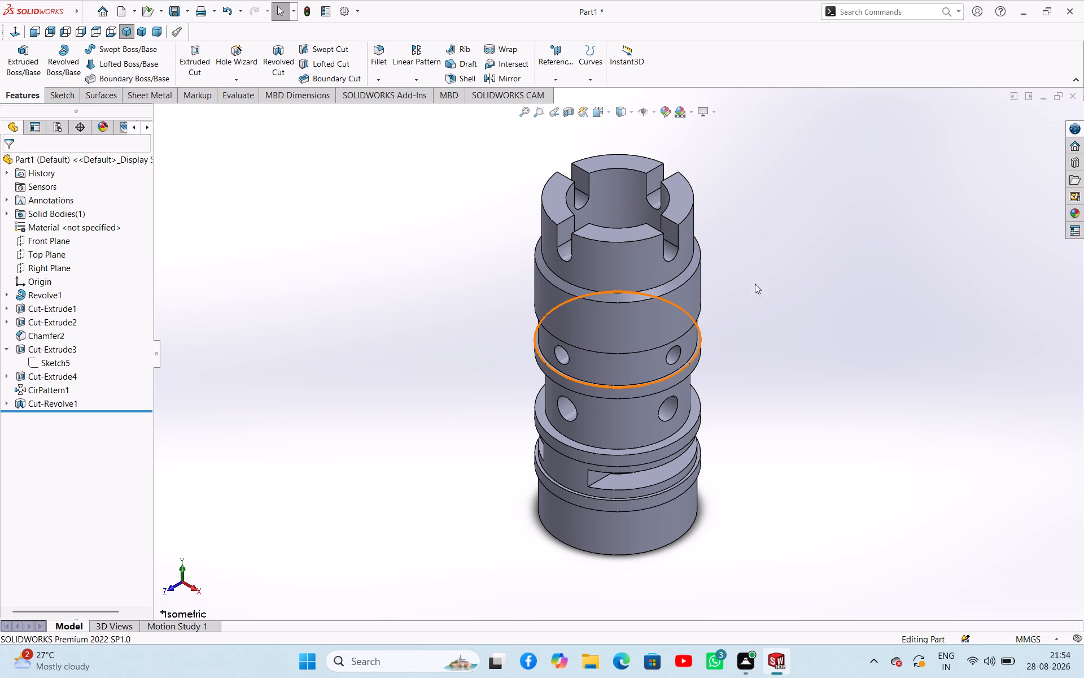
middle_click_drag(733, 267, 636, 273)
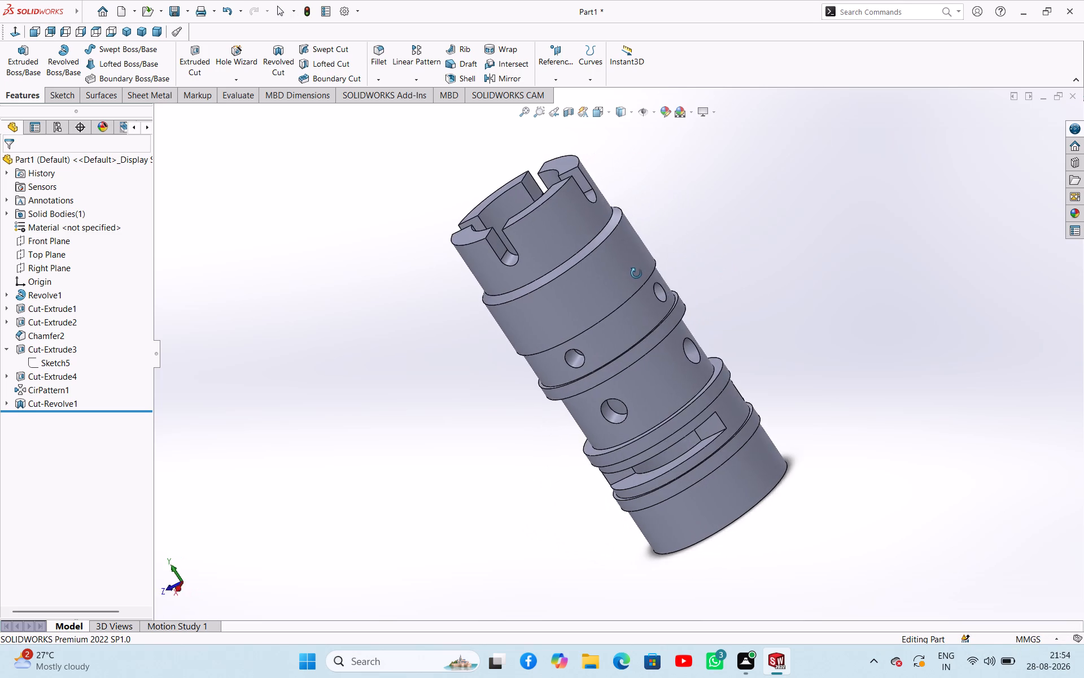
middle_click_drag(636, 273, 641, 181)
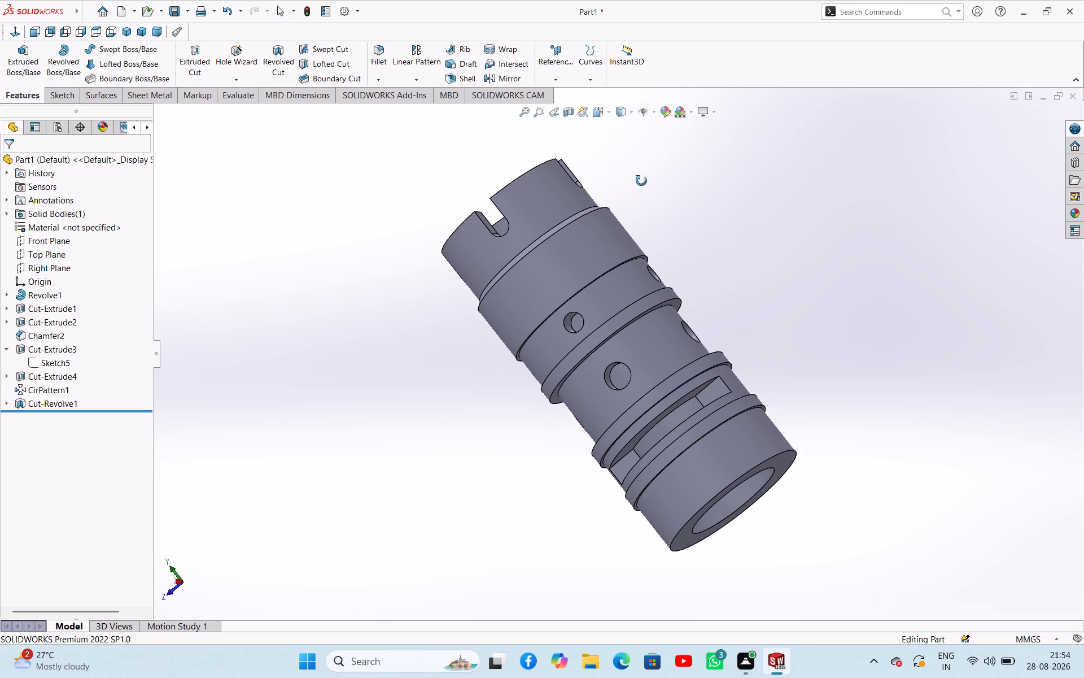
middle_click_drag(641, 181, 642, 185)
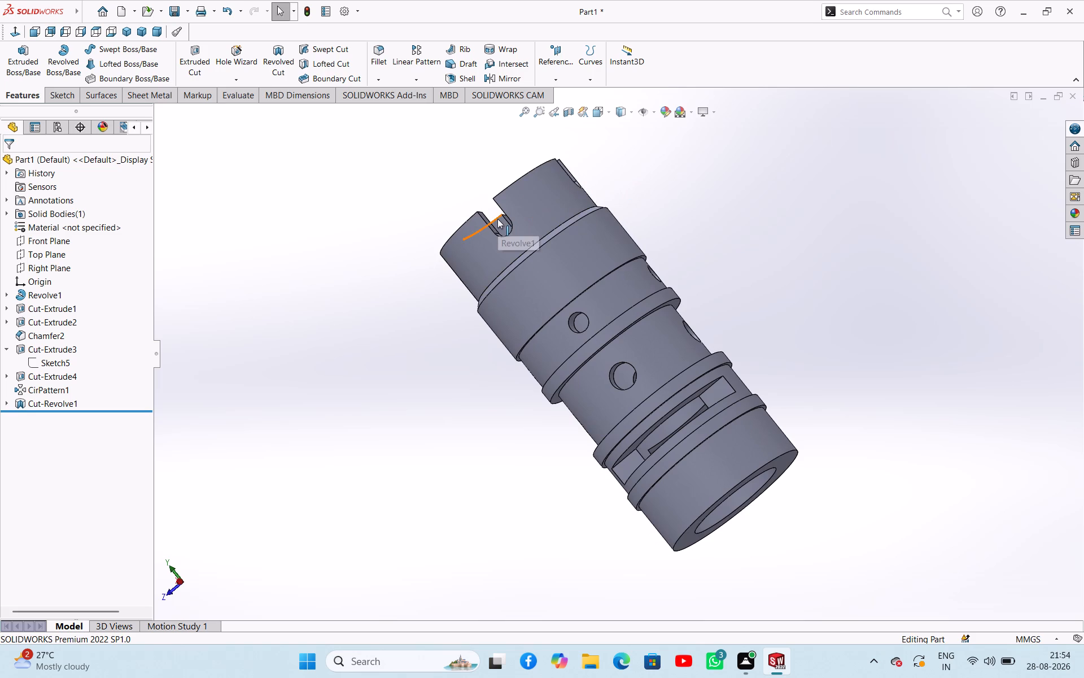
left_click(497, 216)
left_click(191, 131)
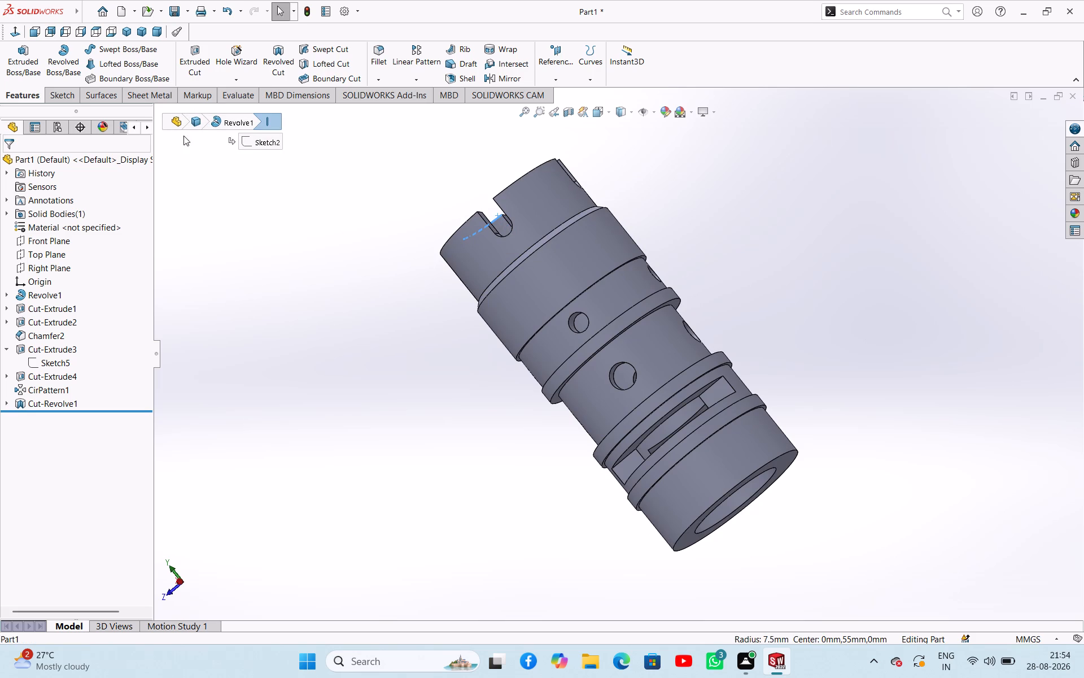
middle_click_drag(403, 198, 402, 198)
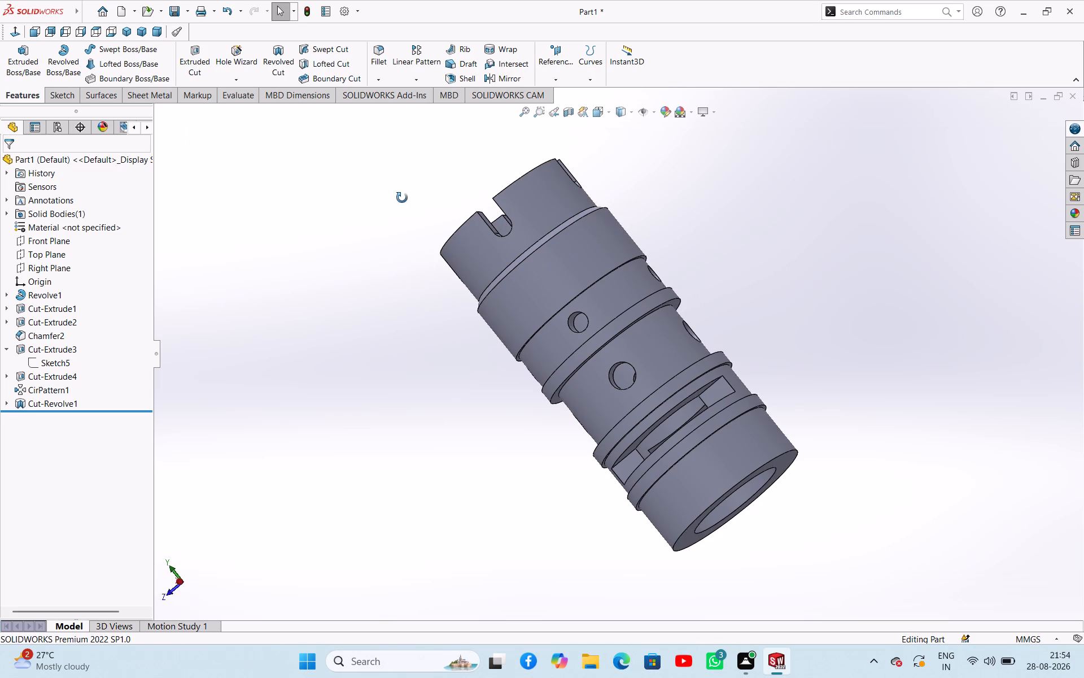
middle_click_drag(402, 198, 568, 250)
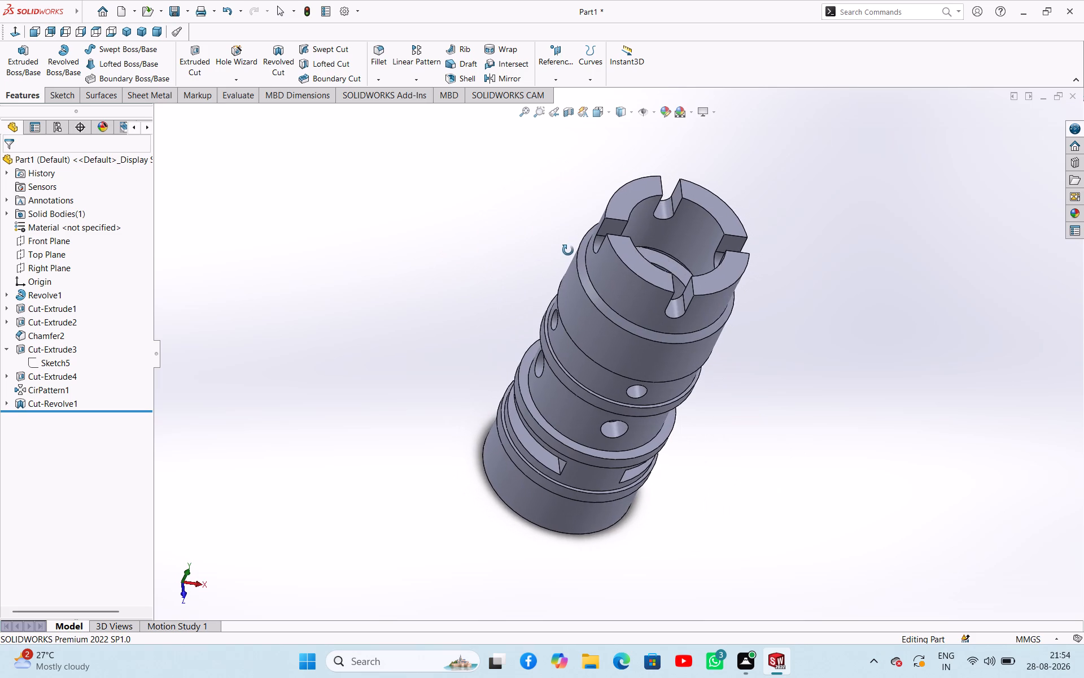
middle_click_drag(568, 250, 562, 263)
scroll(562, 263, "up", 3)
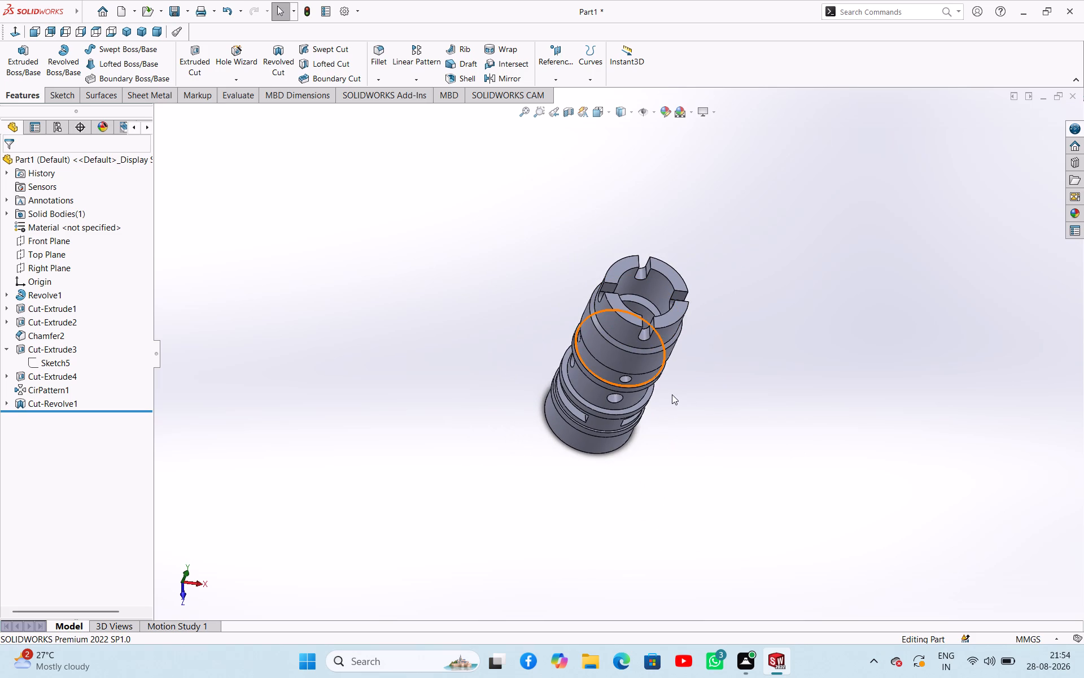
Examine the top slots, inner bore and bottom end from several angles, finishing in the isometric view.
middle_click_drag(711, 406, 661, 415)
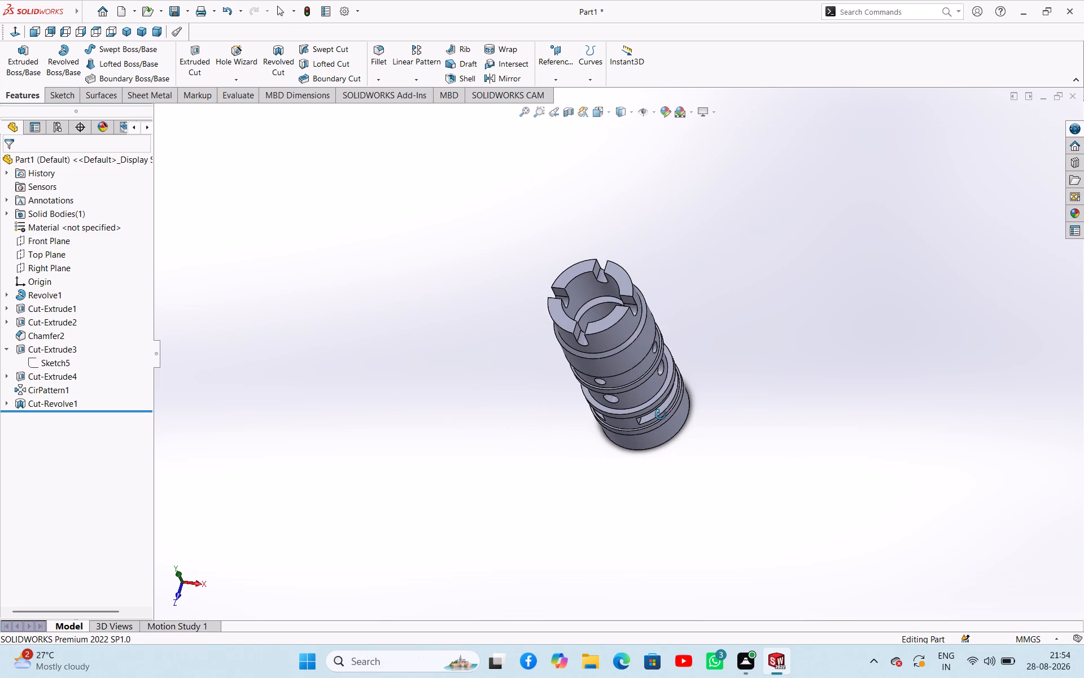
middle_click_drag(661, 415, 660, 415)
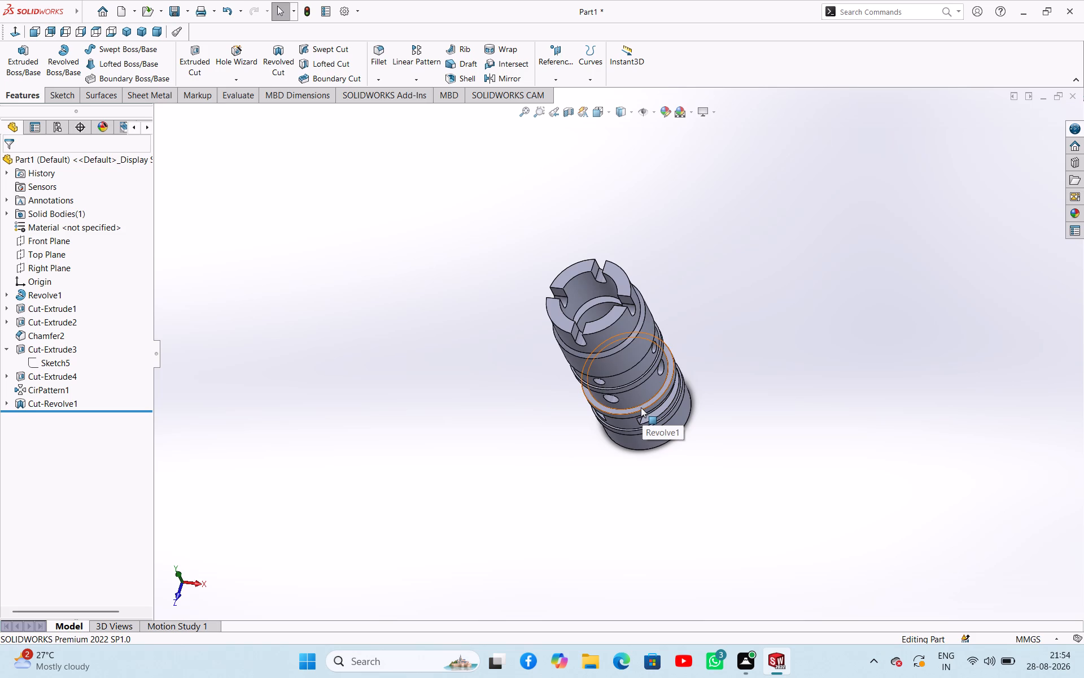
scroll(637, 406, "up", 1)
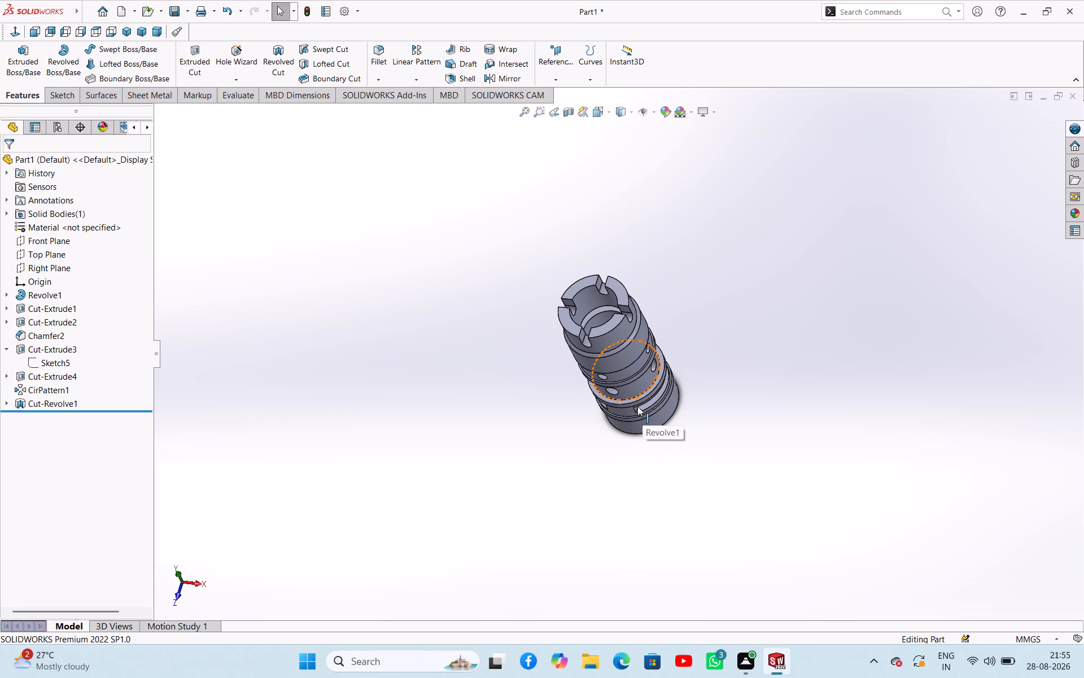
scroll(637, 406, "up", 1)
scroll(637, 406, "down", 2)
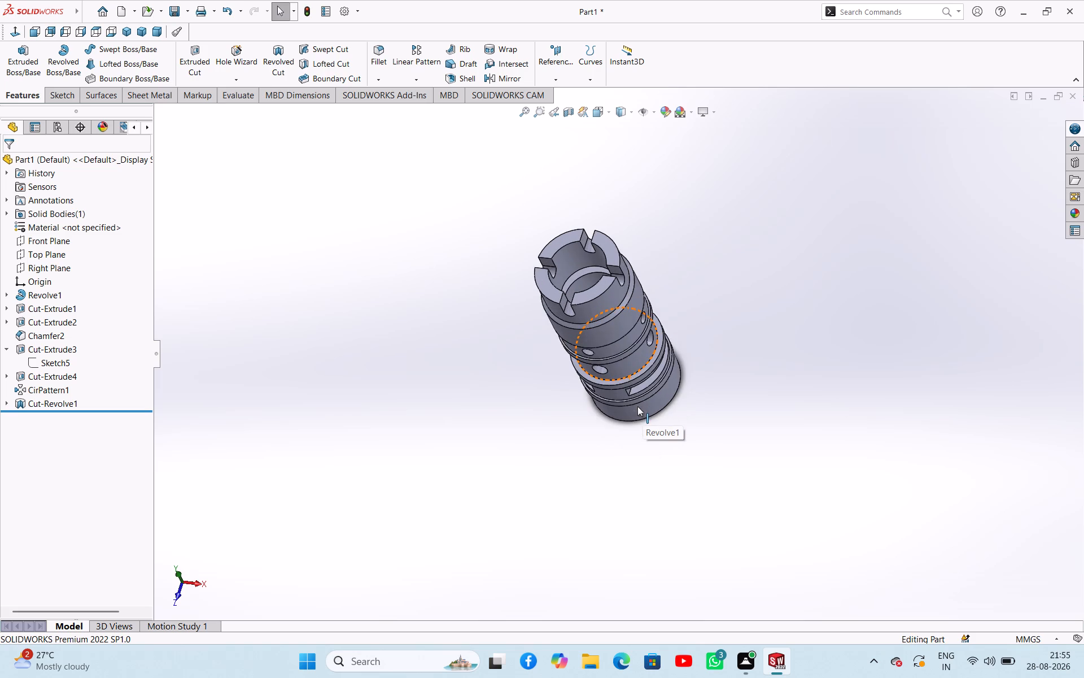
scroll(703, 241, "down", 4)
scroll(504, 360, "up", 3)
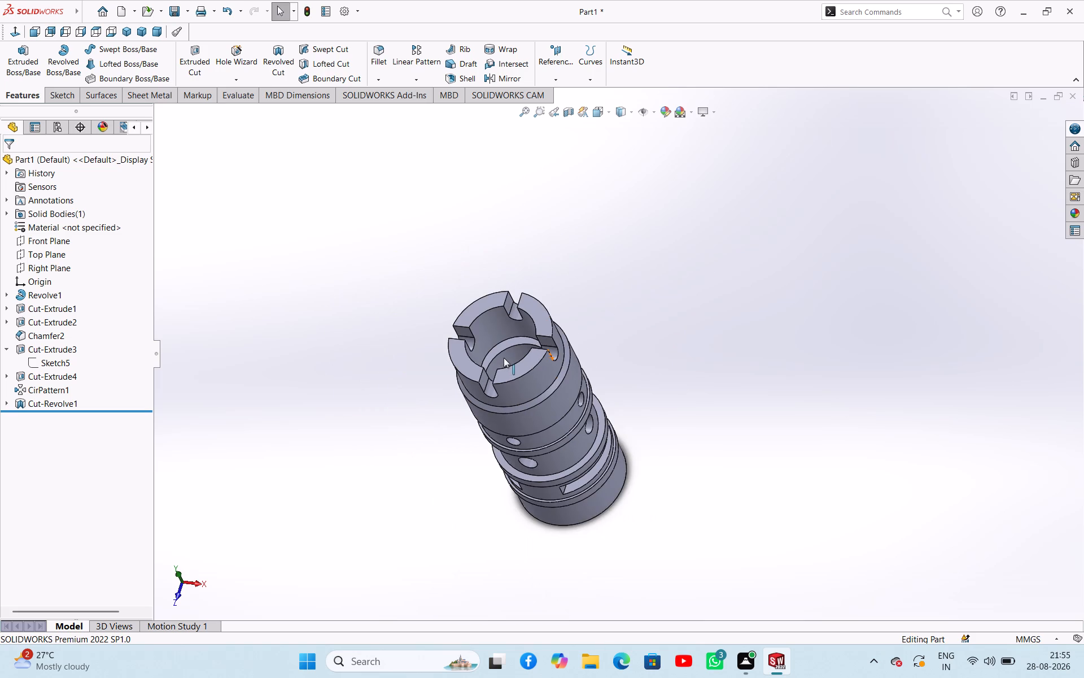
scroll(504, 358, "down", 1)
scroll(504, 358, "up", 1)
scroll(502, 358, "down", 1)
scroll(486, 363, "up", 1)
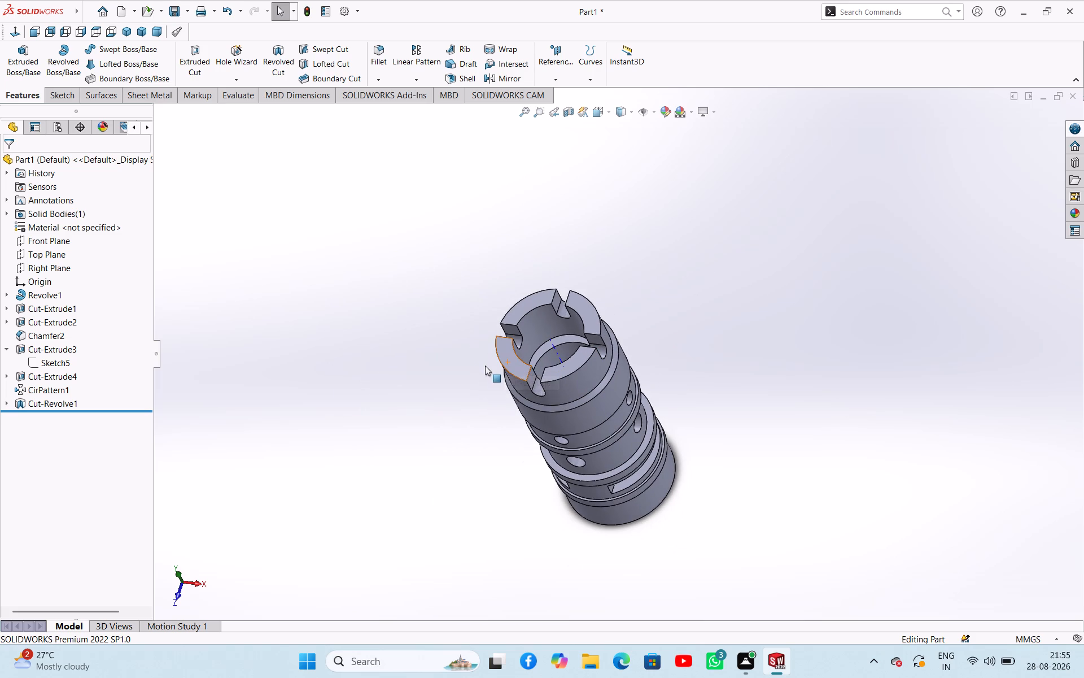
middle_click_drag(488, 363, 513, 366)
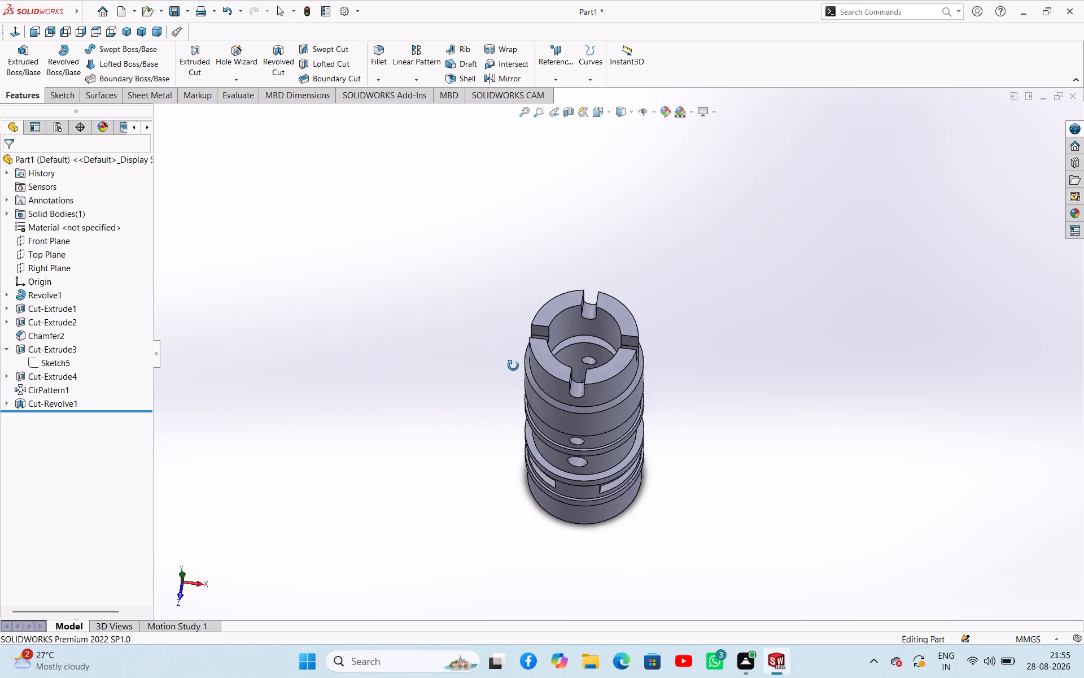
middle_click_drag(513, 366, 900, 314)
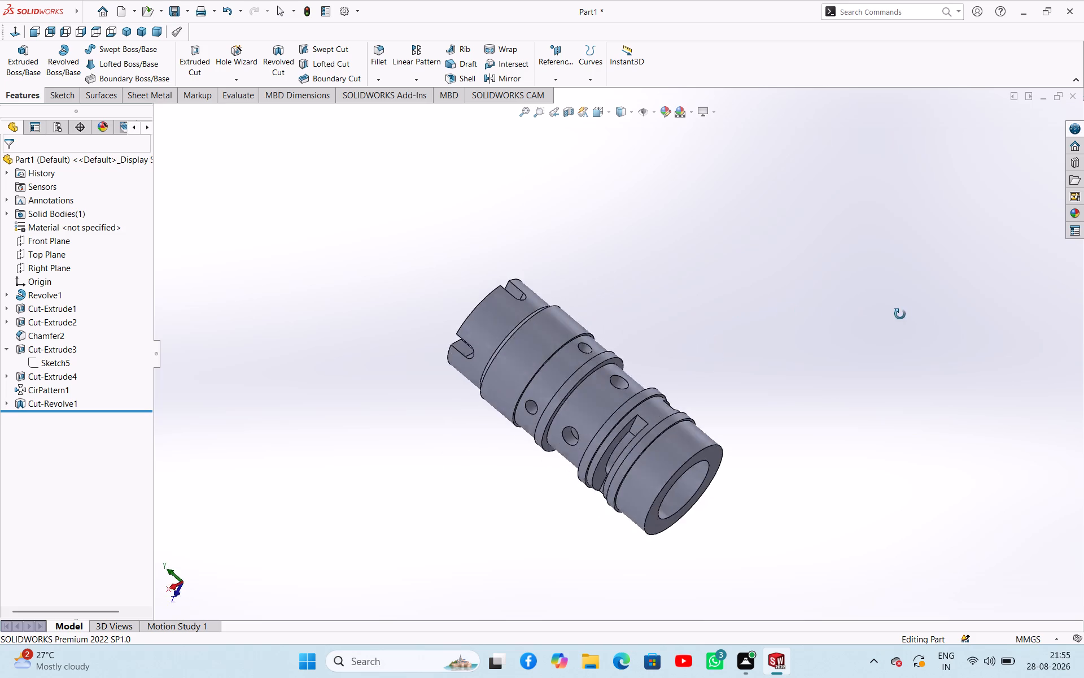
middle_click_drag(900, 314, 478, 345)
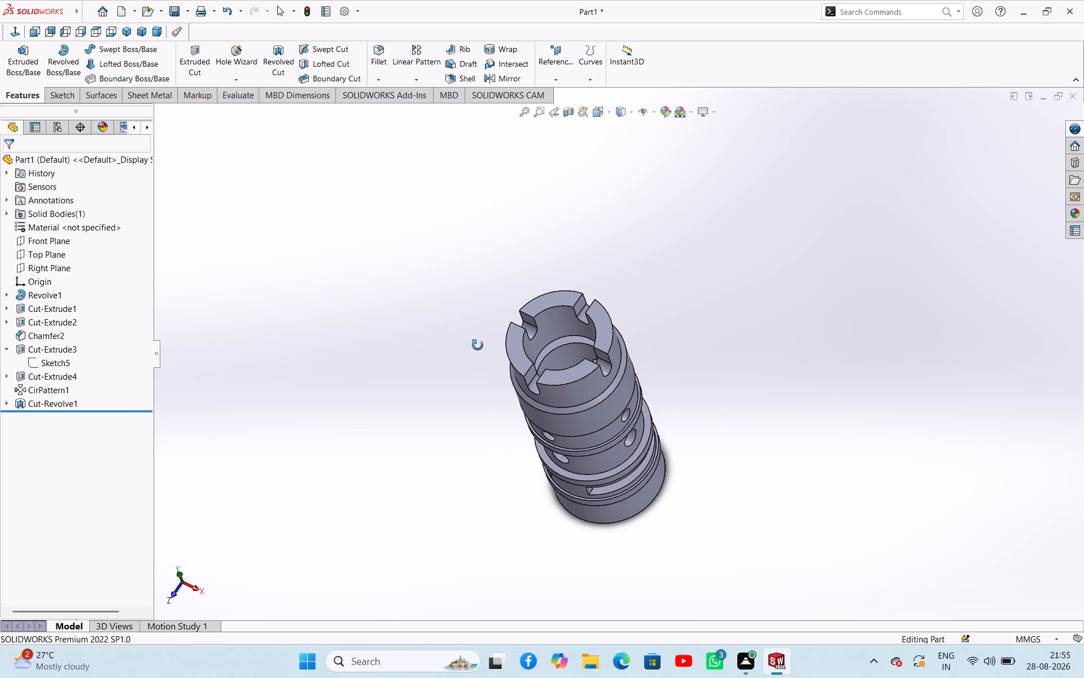
middle_click_drag(478, 345, 515, 387)
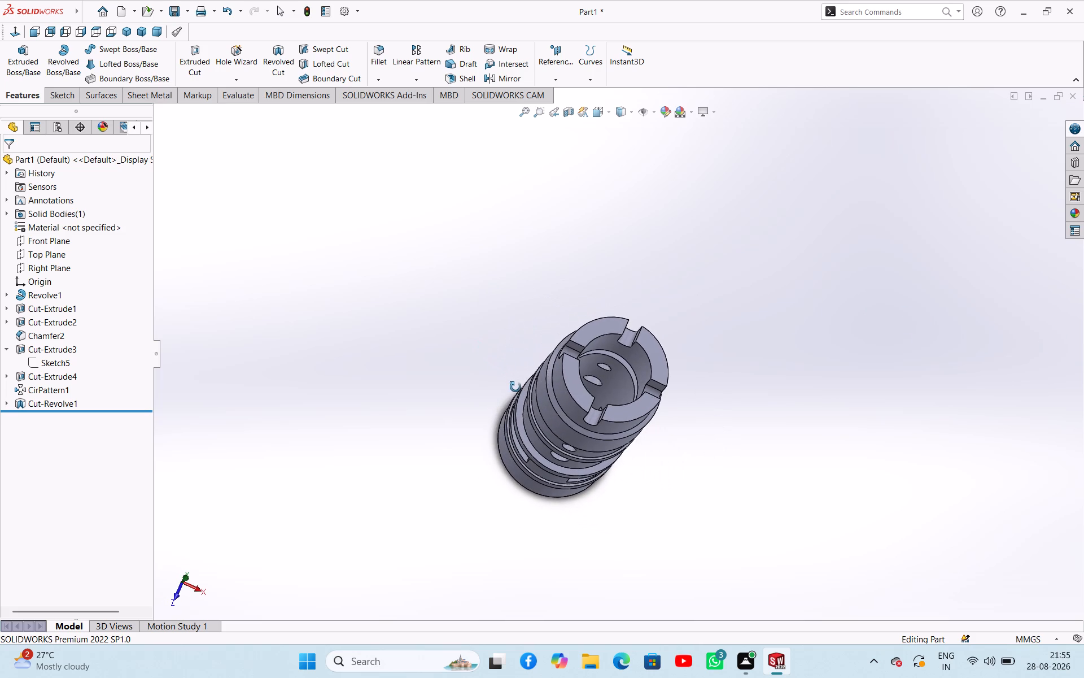
middle_click_drag(515, 387, 514, 388)
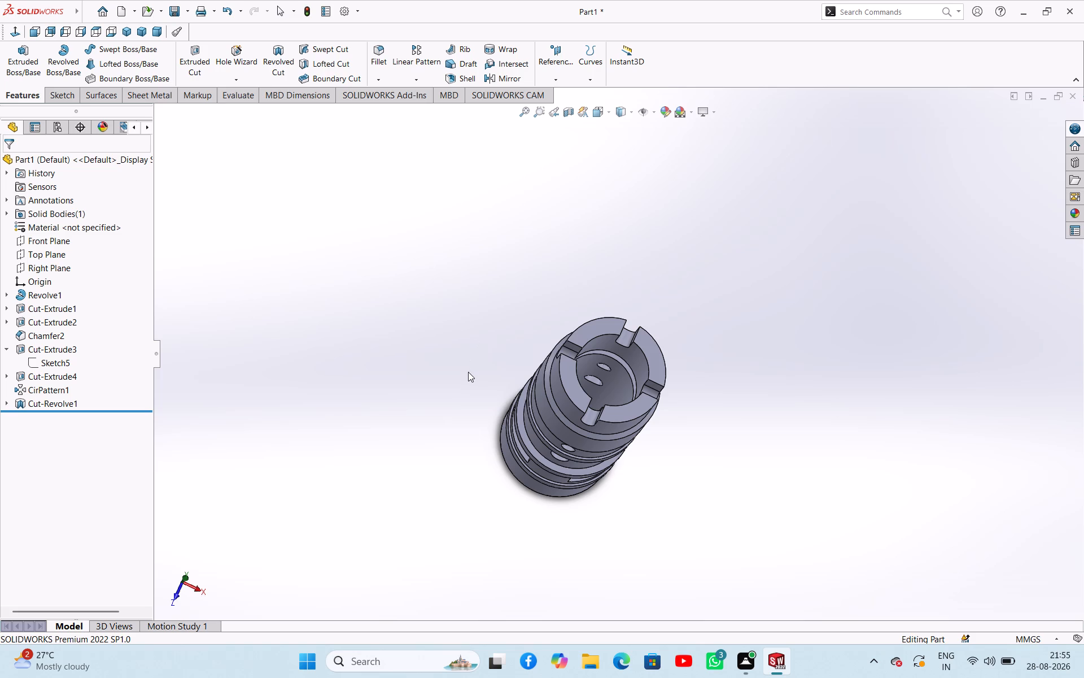
scroll(468, 372, "up", 1)
scroll(468, 372, "down", 1)
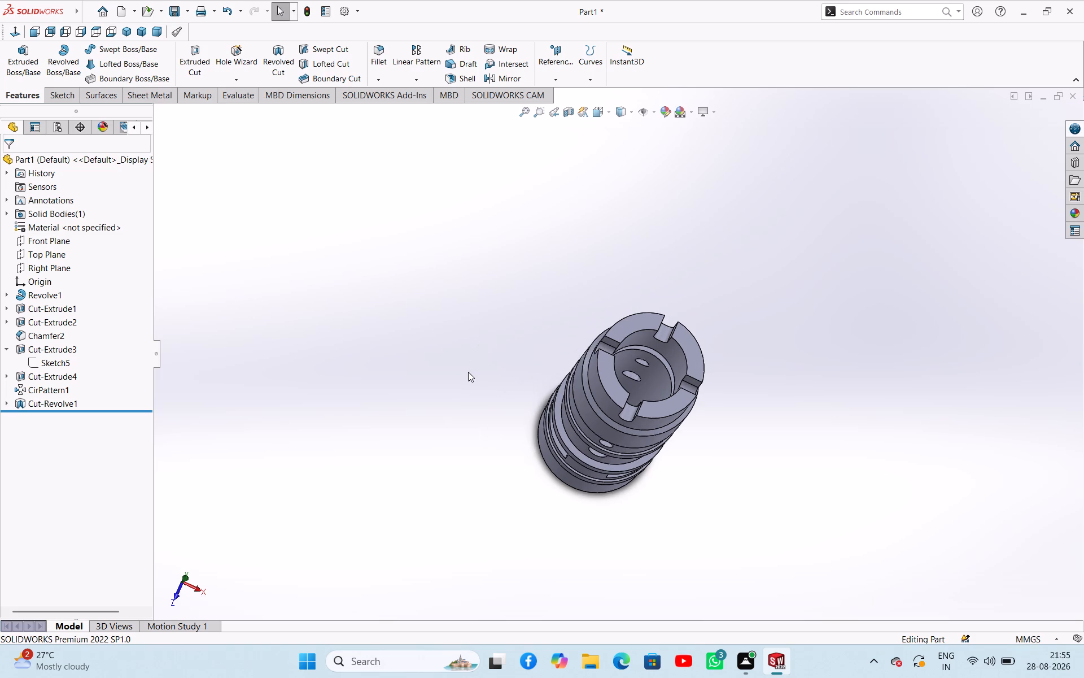
left_click(130, 30)
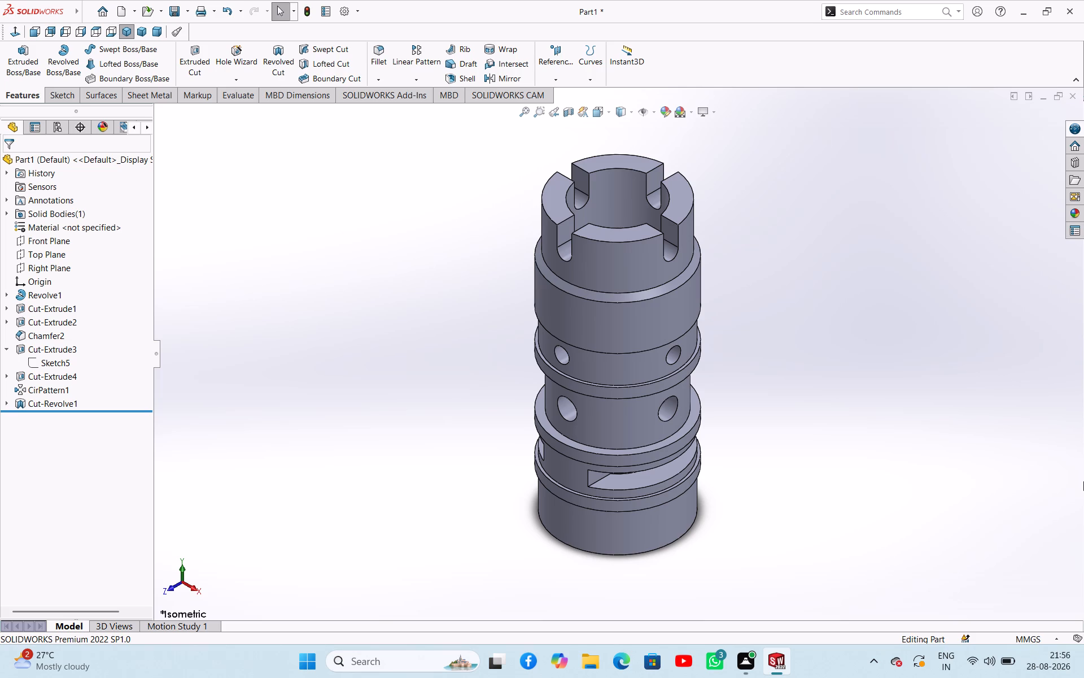
scroll(1083, 481, "up", 1)
scroll(1083, 481, "down", 3)
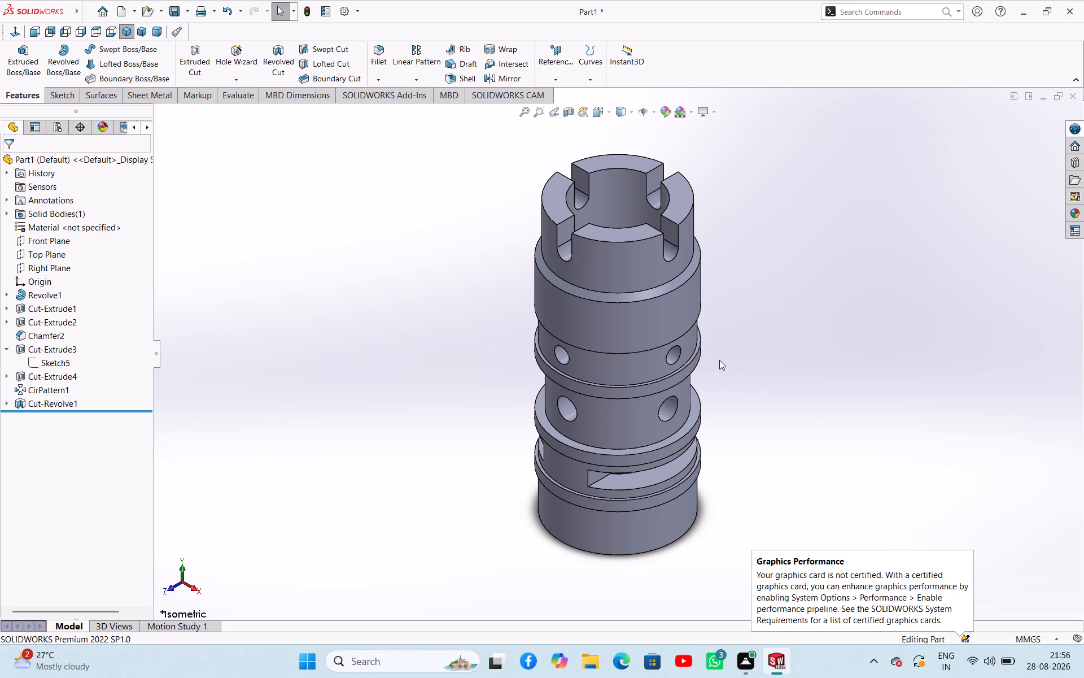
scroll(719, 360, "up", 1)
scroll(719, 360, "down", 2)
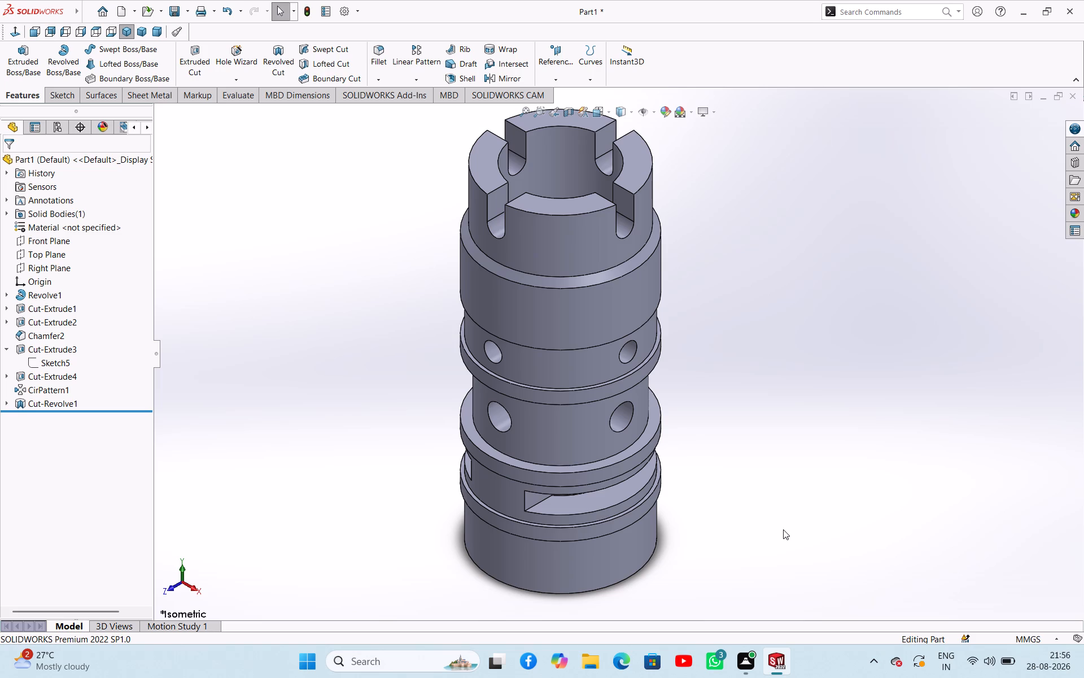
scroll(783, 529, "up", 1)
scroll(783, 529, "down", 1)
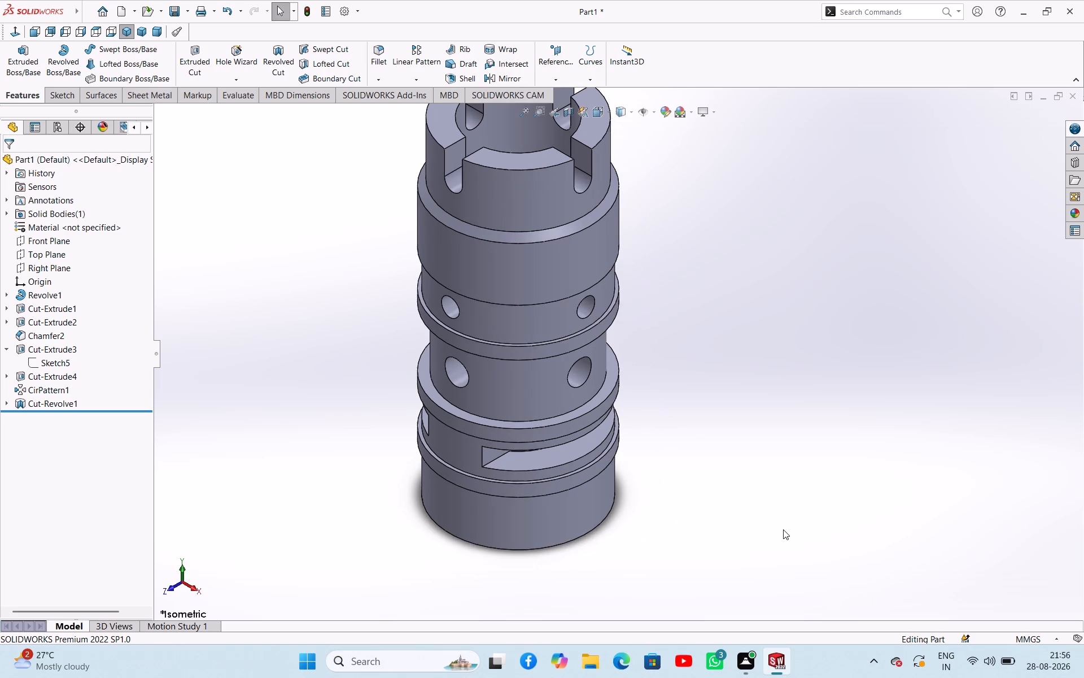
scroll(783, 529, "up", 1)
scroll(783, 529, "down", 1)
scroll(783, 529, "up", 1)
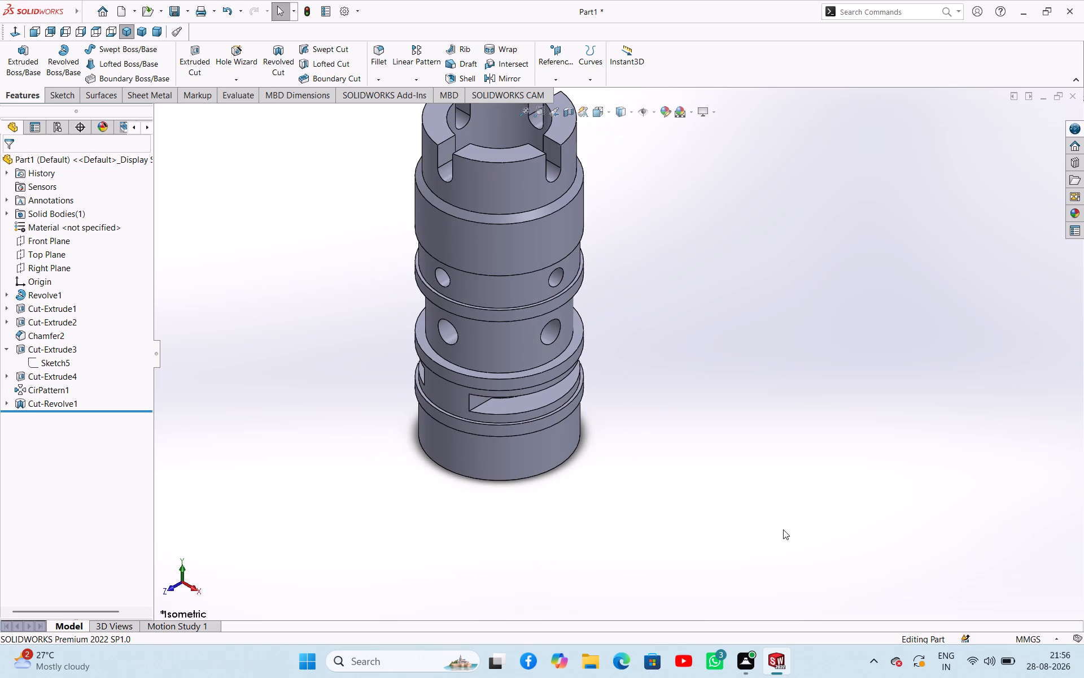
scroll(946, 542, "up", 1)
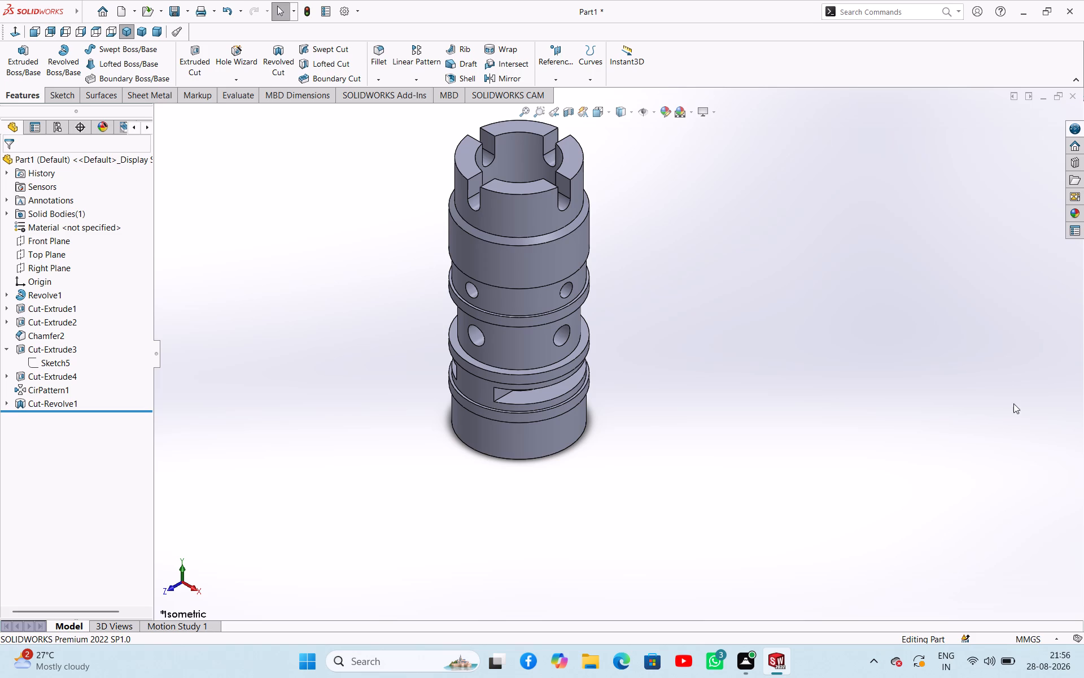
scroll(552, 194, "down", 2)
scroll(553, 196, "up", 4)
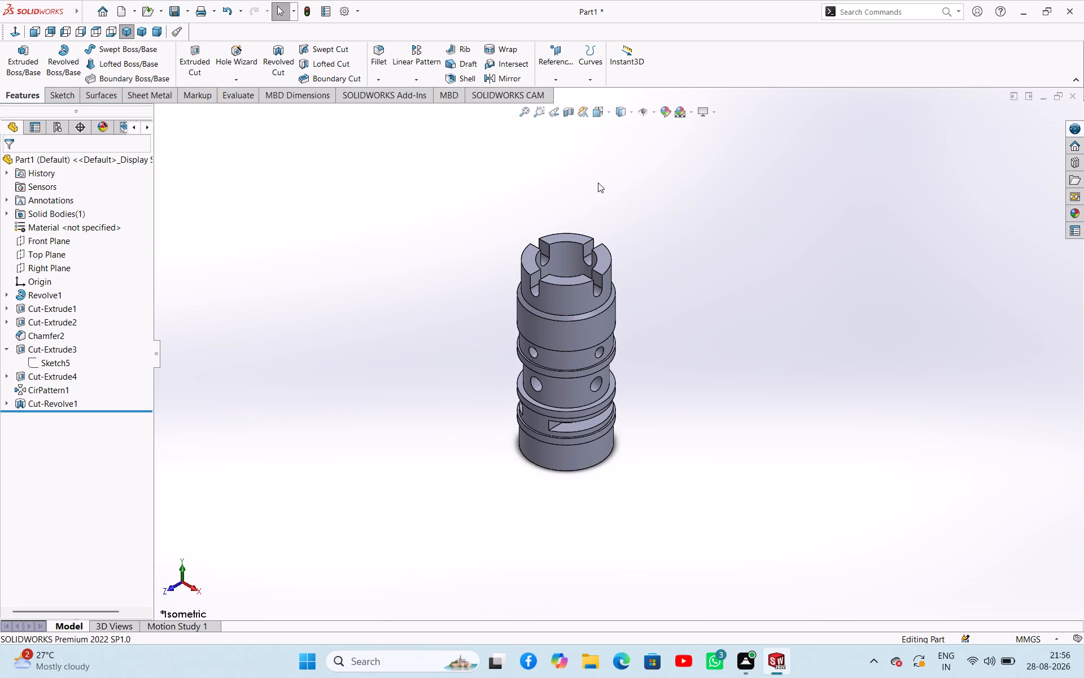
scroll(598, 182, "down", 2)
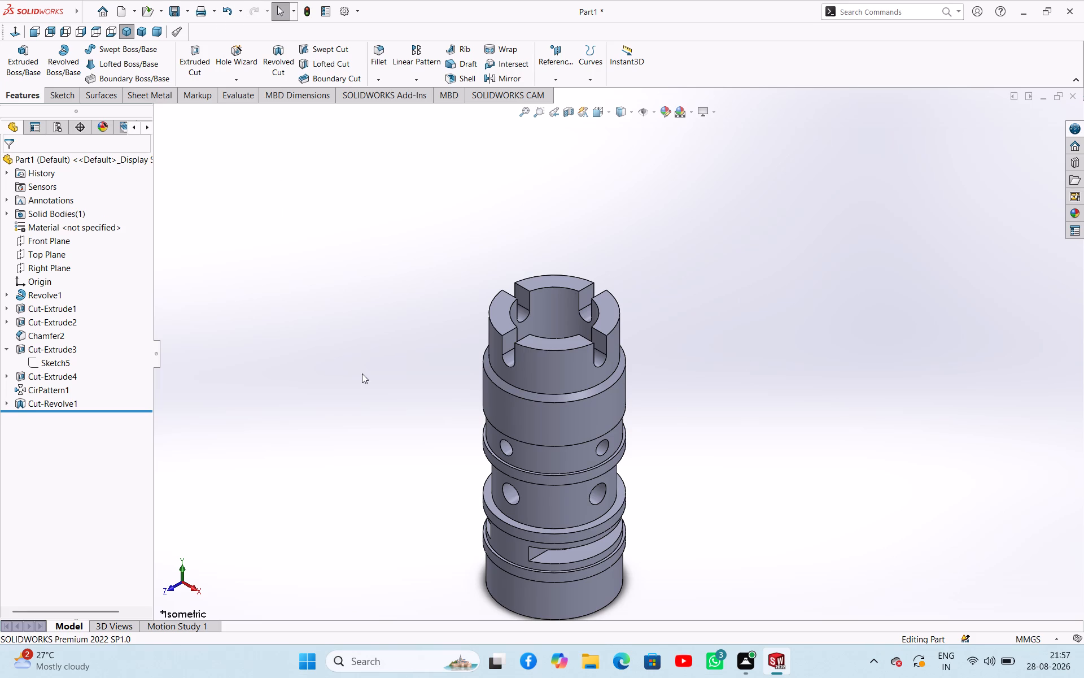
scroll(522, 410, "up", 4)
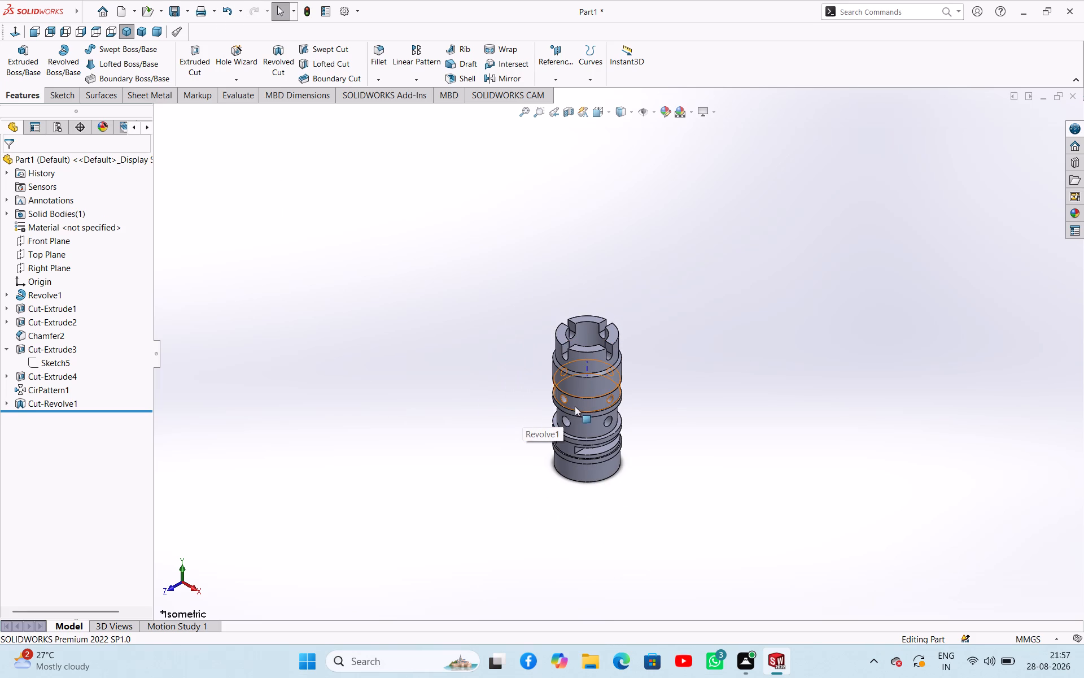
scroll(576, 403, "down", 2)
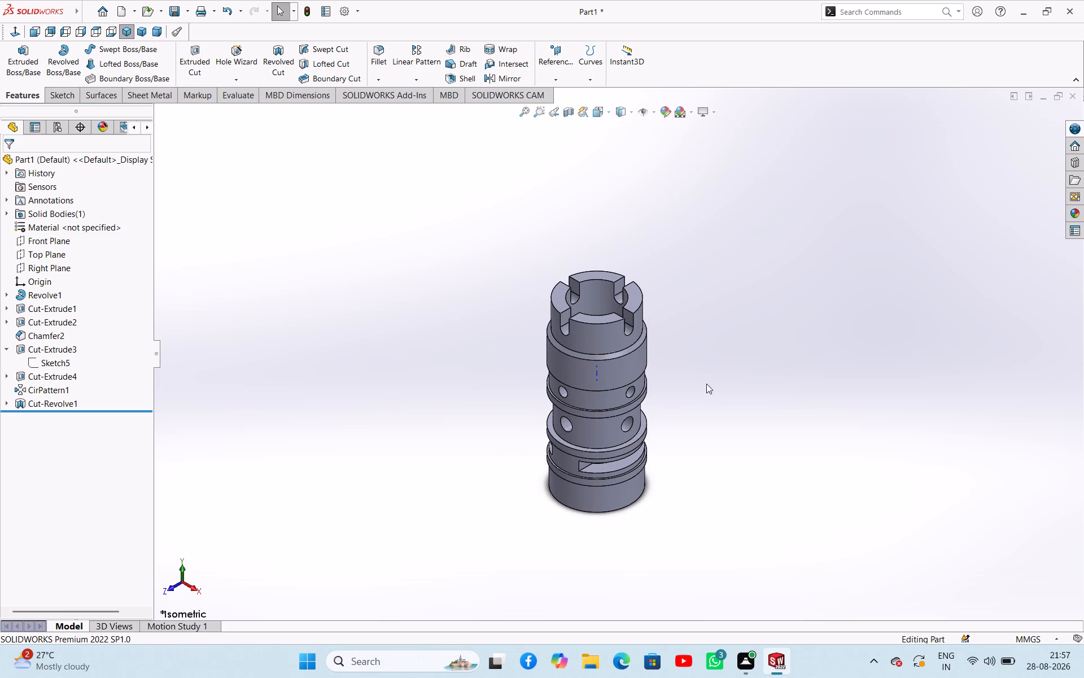
Check the diameters of the band below the collar and of the circular-patterned radial holes in the upper and lower rows.
left_click(708, 384)
left_click(597, 404)
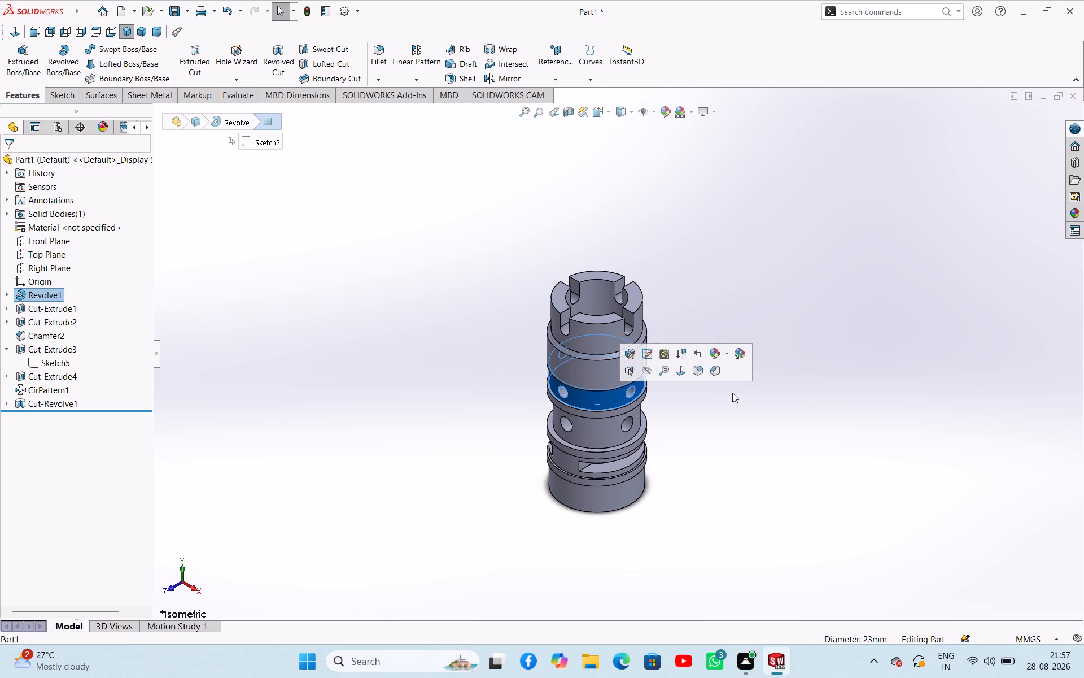
left_click(732, 393)
scroll(541, 390, "down", 3)
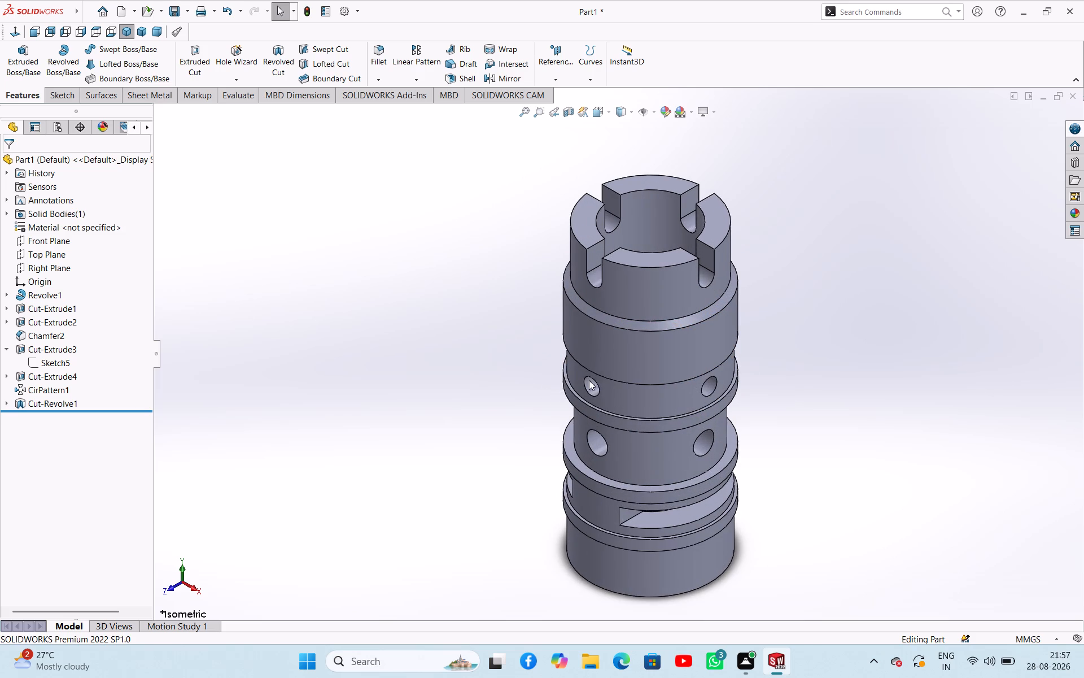
left_click(592, 385)
left_click(808, 431)
left_click(703, 444)
left_click(803, 469)
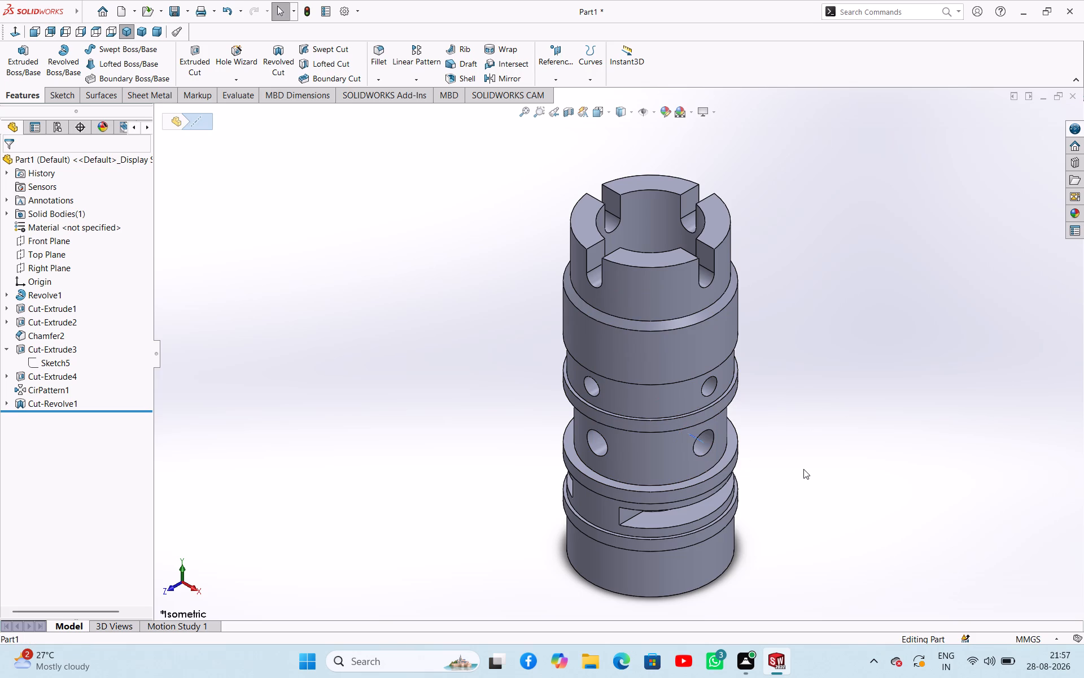
left_click(703, 447)
left_click(848, 462)
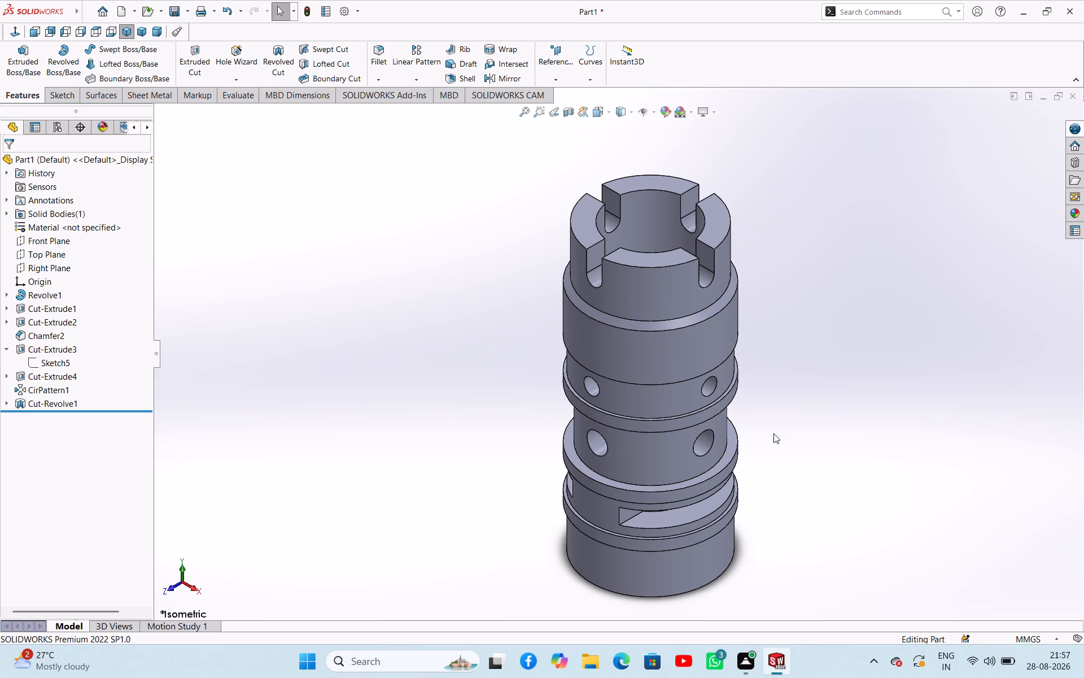
scroll(702, 386, "down", 6)
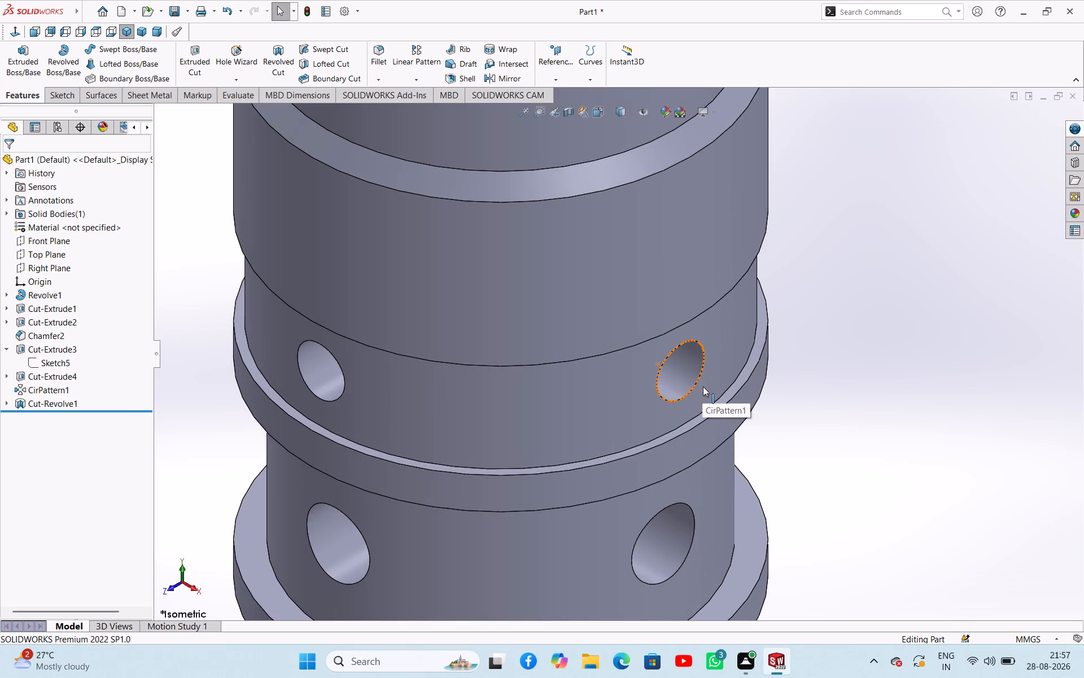
left_click(686, 373)
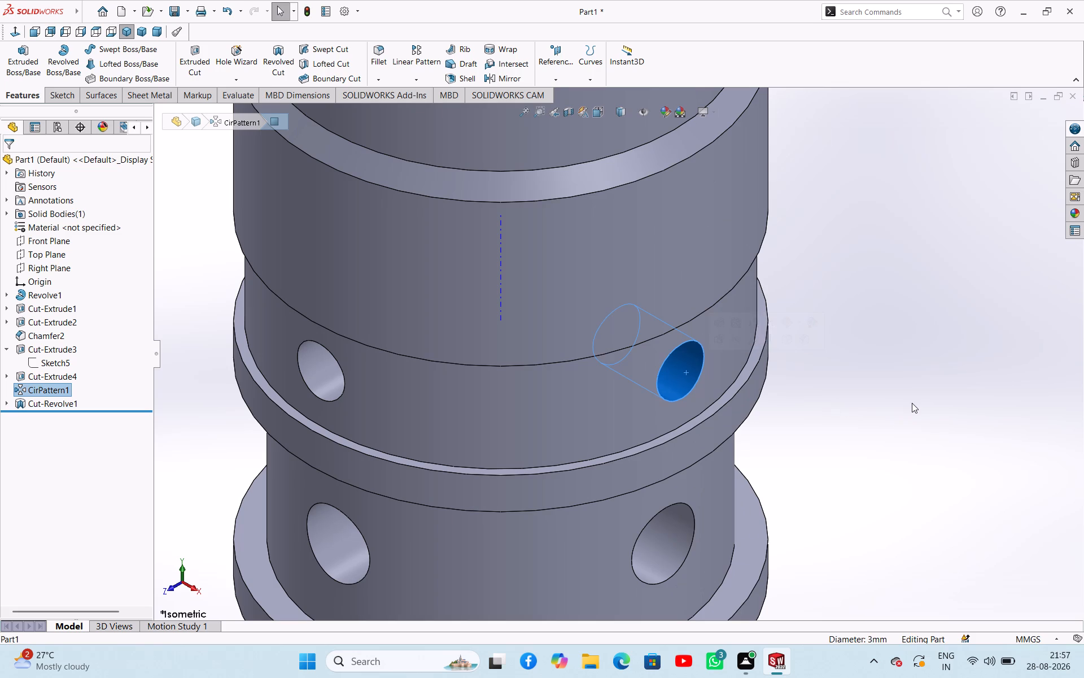
left_click(912, 403)
left_click(688, 529)
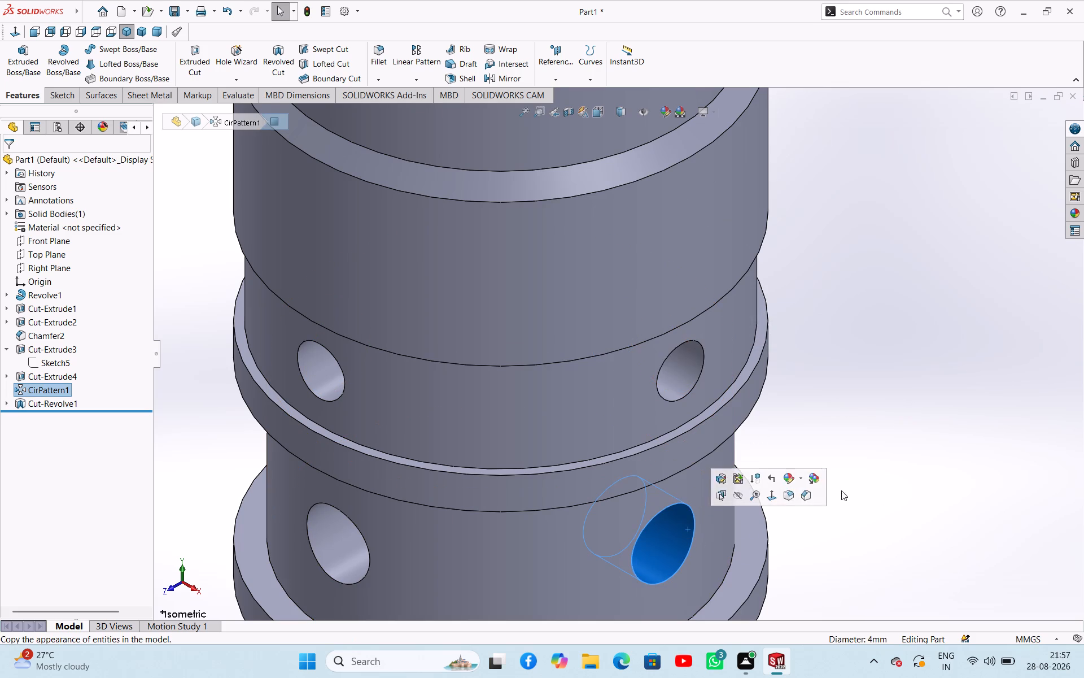
left_click(871, 388)
Check the diameters of the original upper and lower radial holes that seed the circular pattern.
scroll(805, 409, "up", 5)
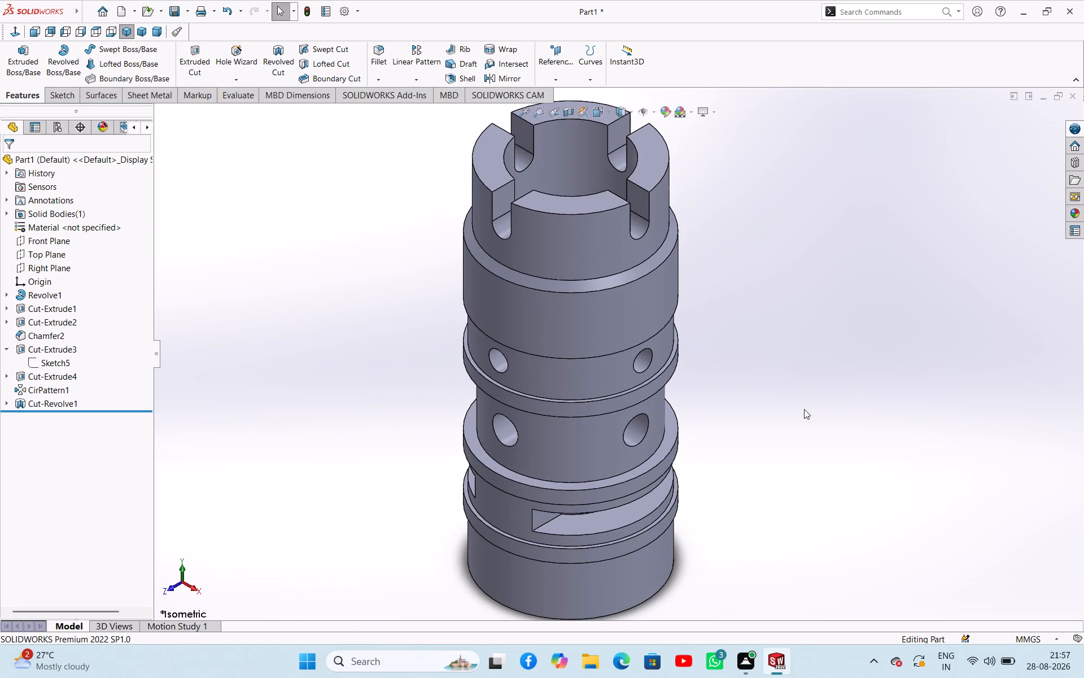
scroll(531, 425, "down", 4)
left_click(520, 428)
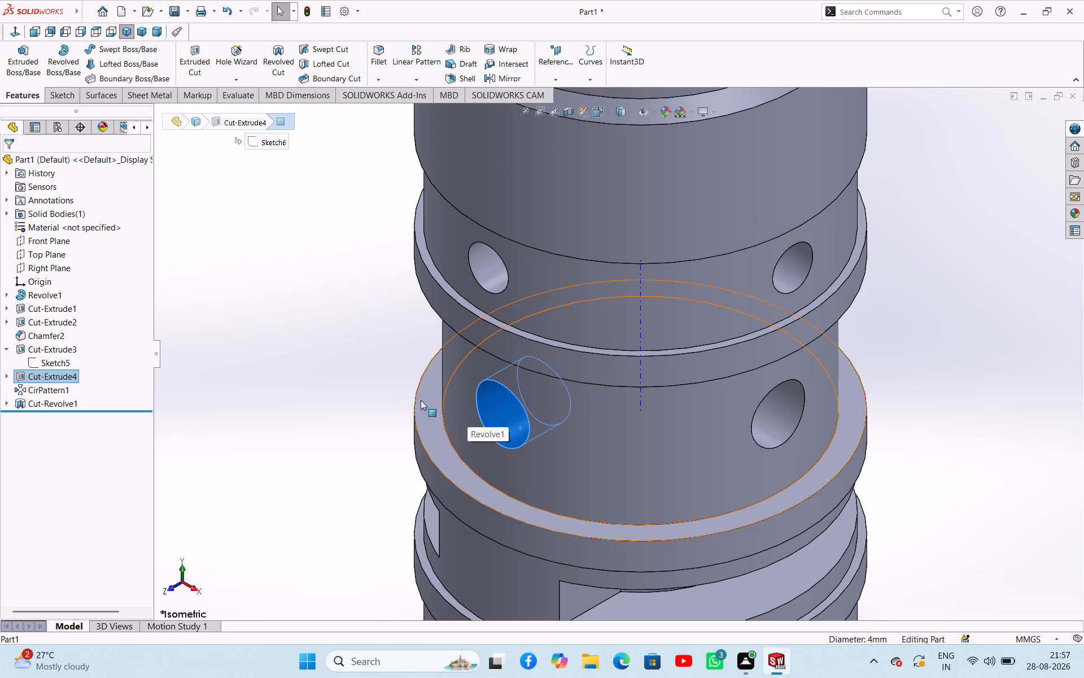
left_click(311, 385)
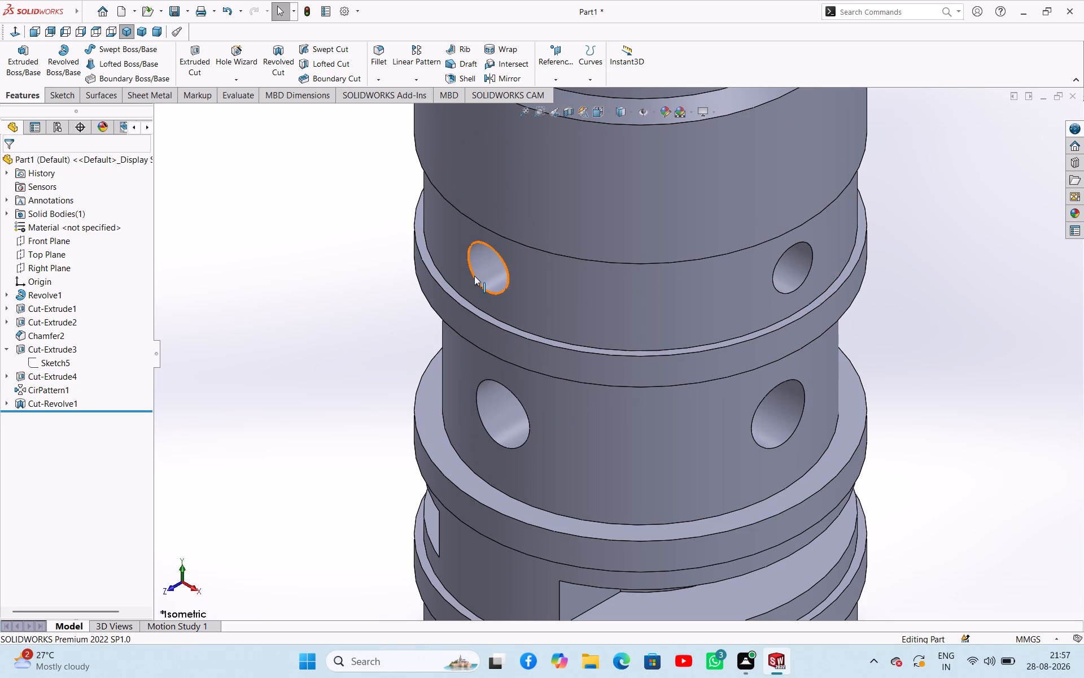
left_click(479, 271)
left_click(306, 366)
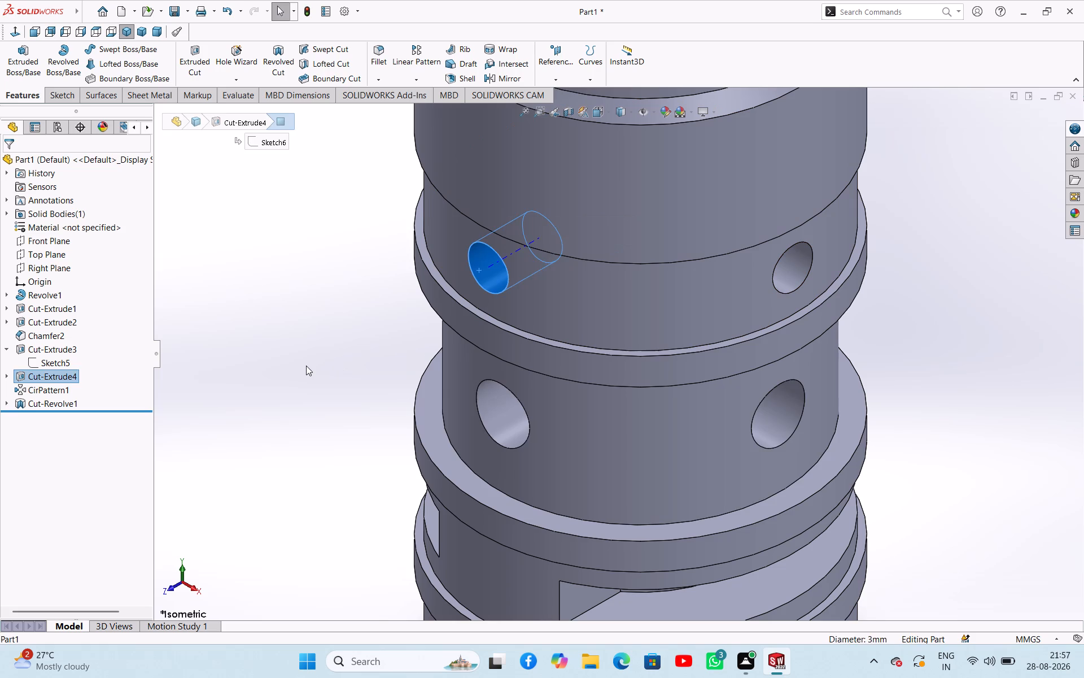
left_click(506, 407)
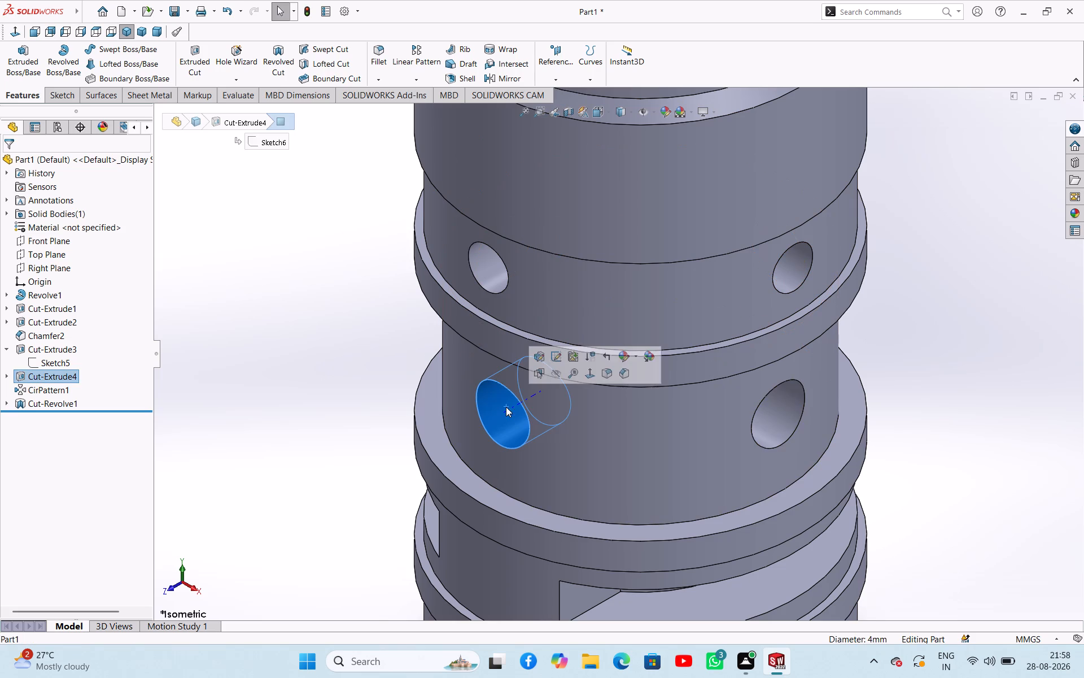
left_click(303, 383)
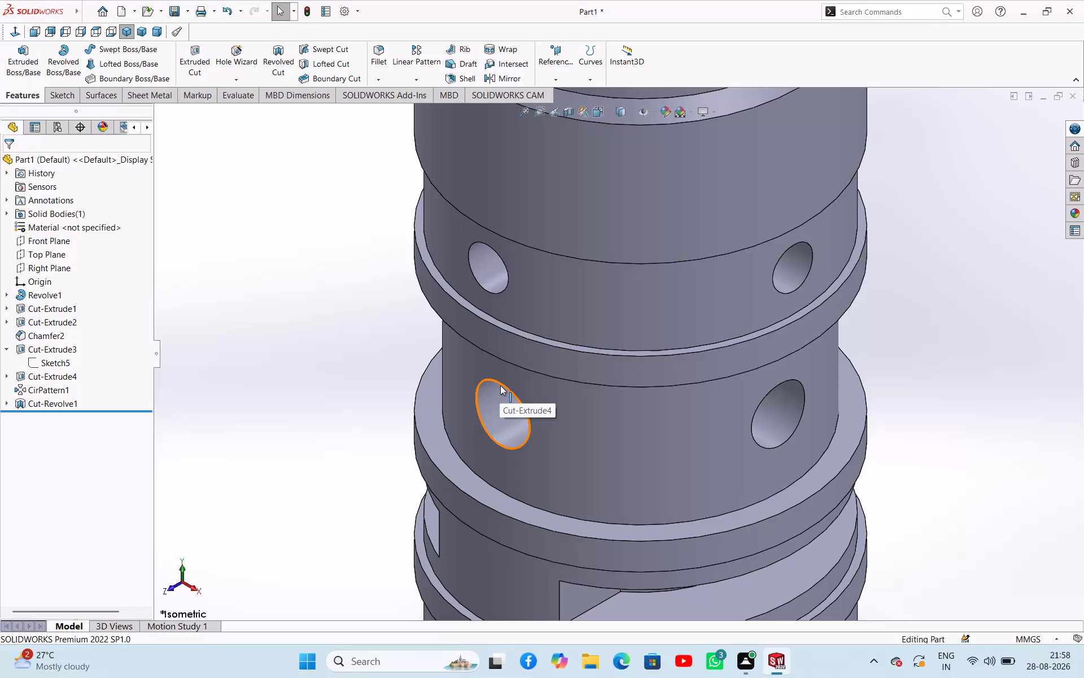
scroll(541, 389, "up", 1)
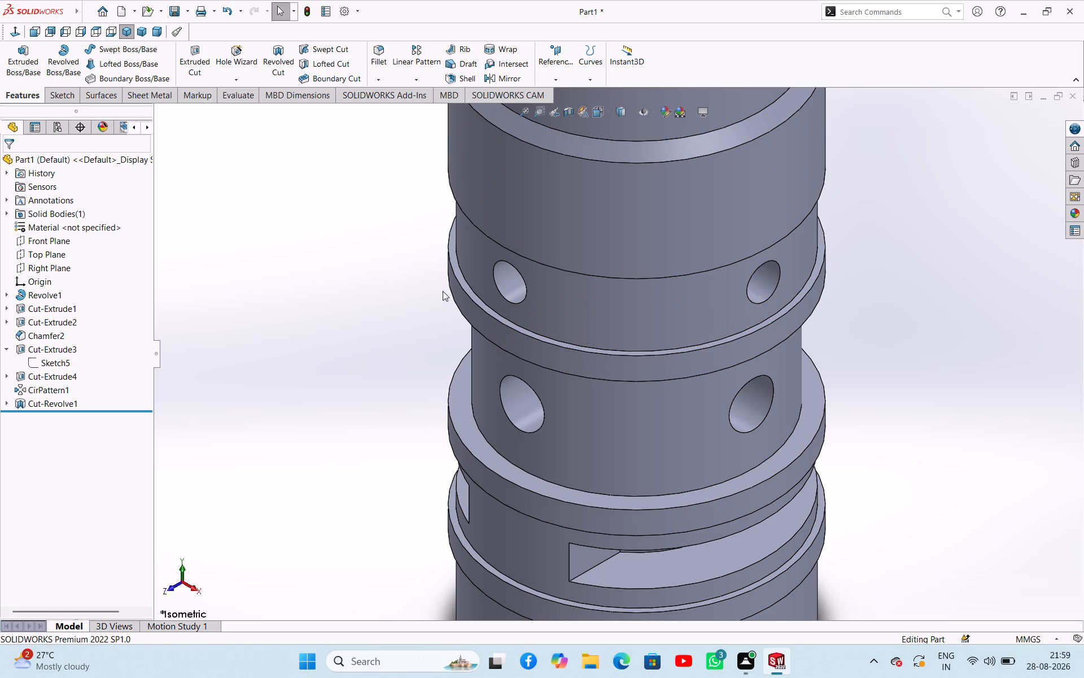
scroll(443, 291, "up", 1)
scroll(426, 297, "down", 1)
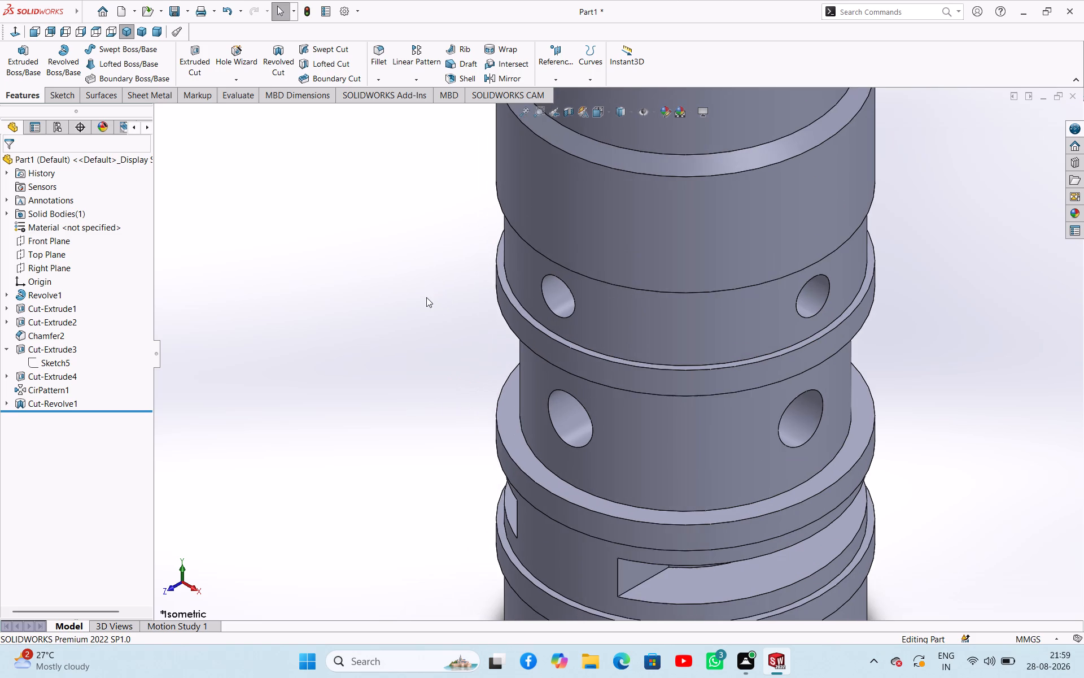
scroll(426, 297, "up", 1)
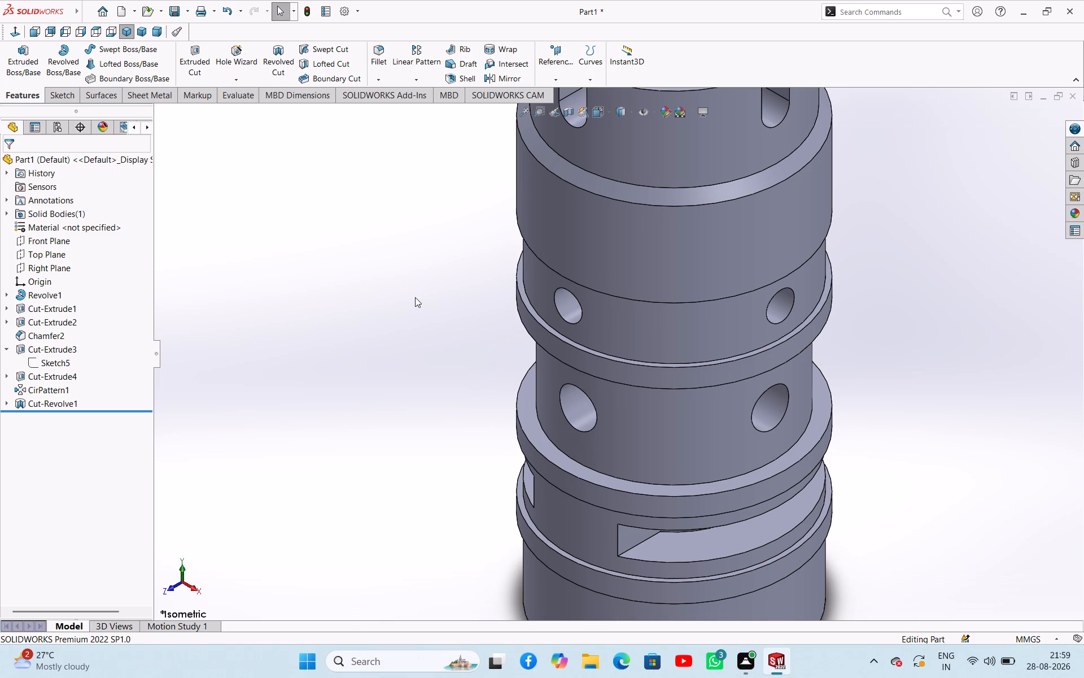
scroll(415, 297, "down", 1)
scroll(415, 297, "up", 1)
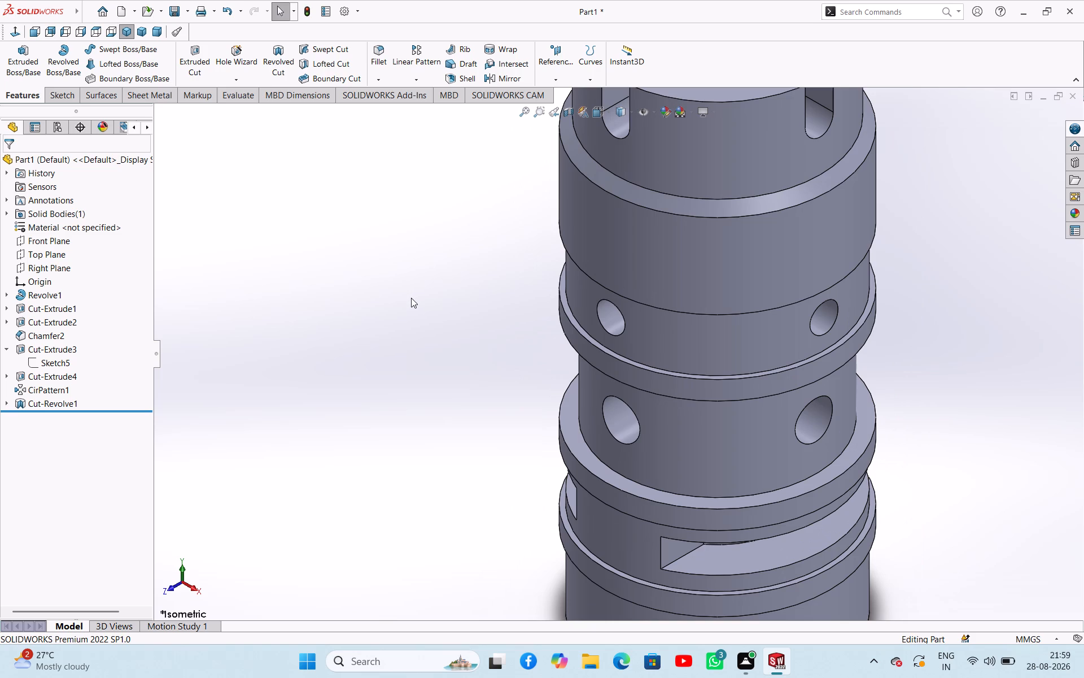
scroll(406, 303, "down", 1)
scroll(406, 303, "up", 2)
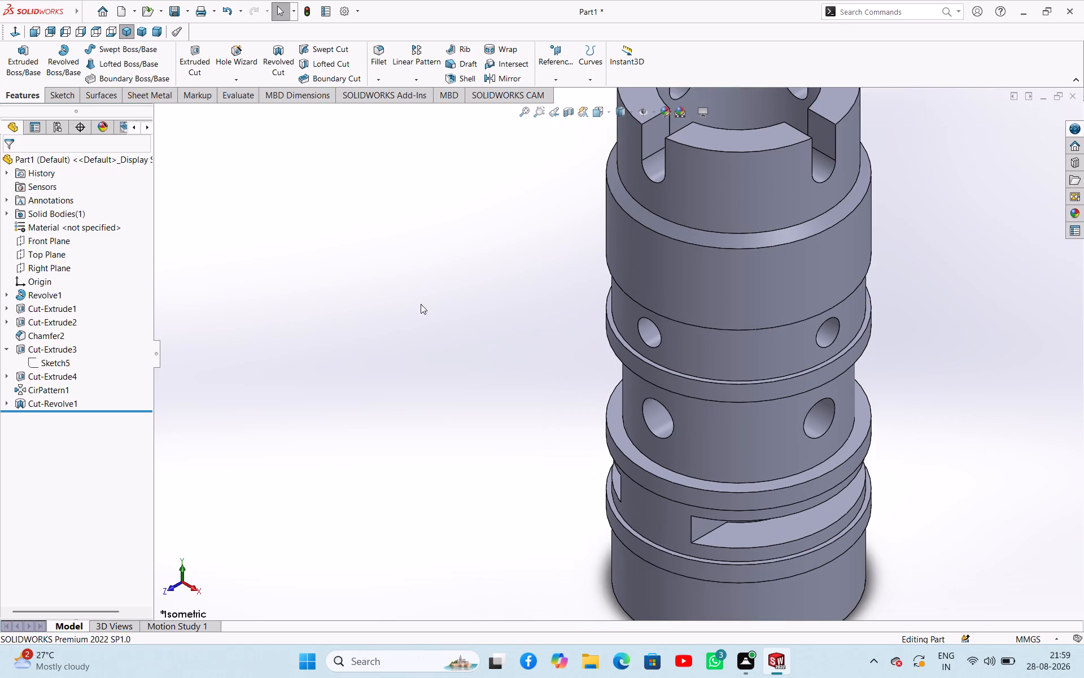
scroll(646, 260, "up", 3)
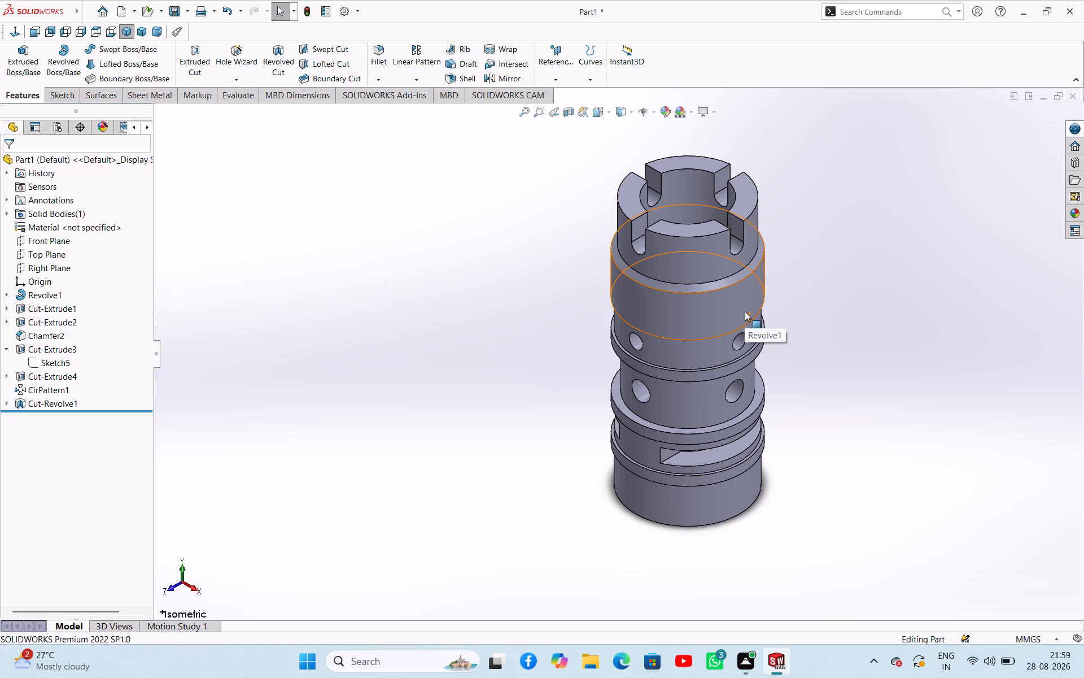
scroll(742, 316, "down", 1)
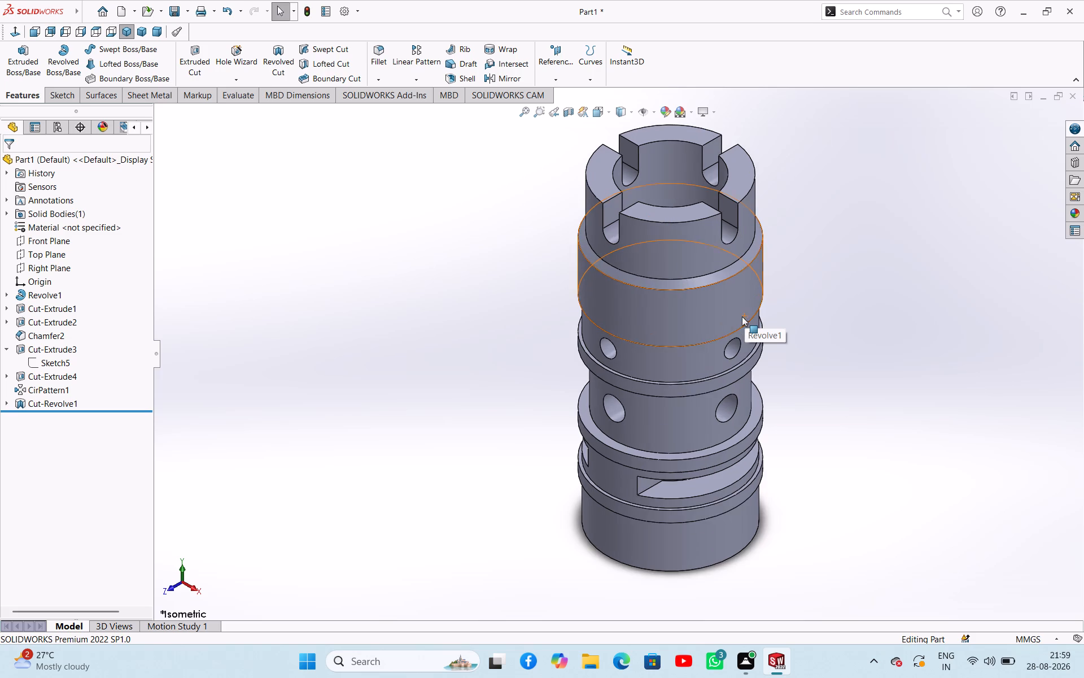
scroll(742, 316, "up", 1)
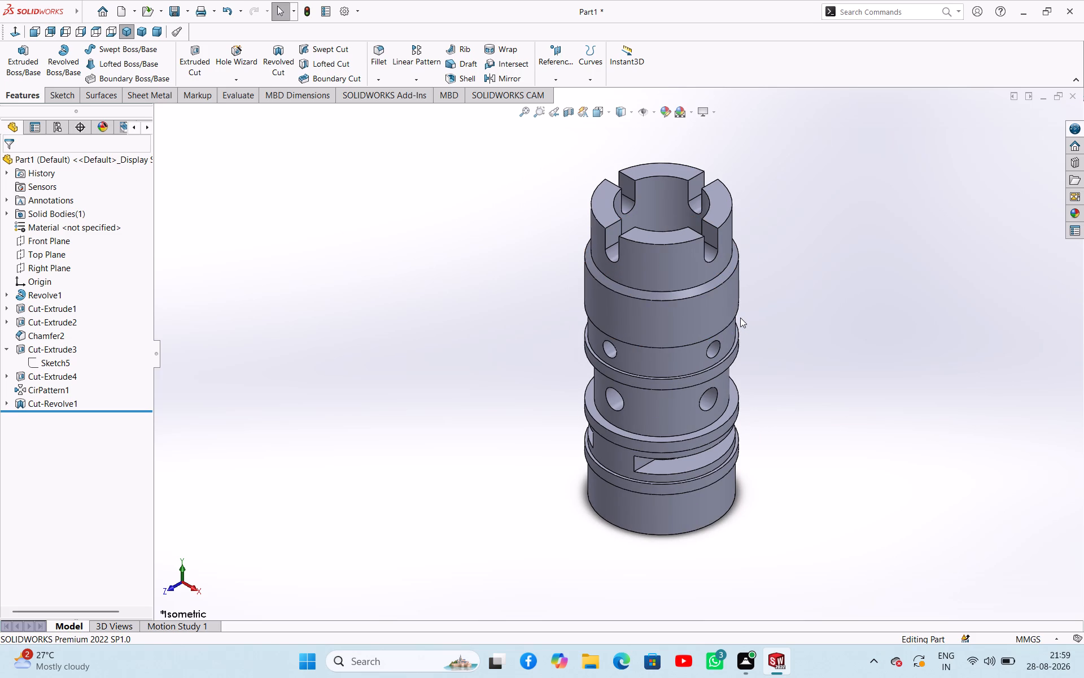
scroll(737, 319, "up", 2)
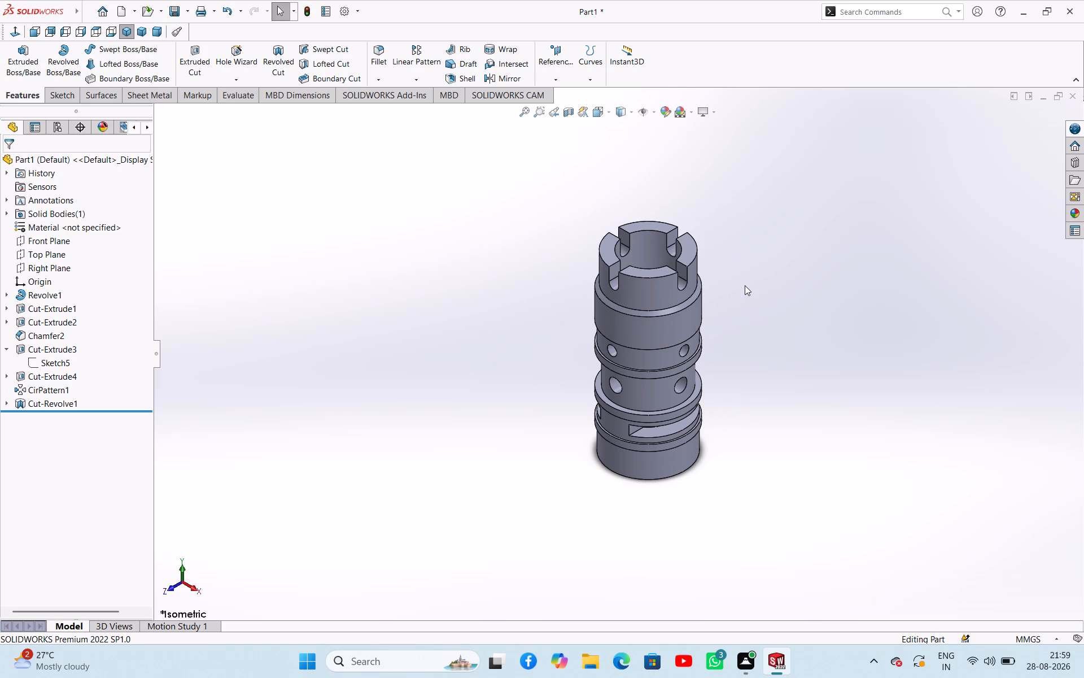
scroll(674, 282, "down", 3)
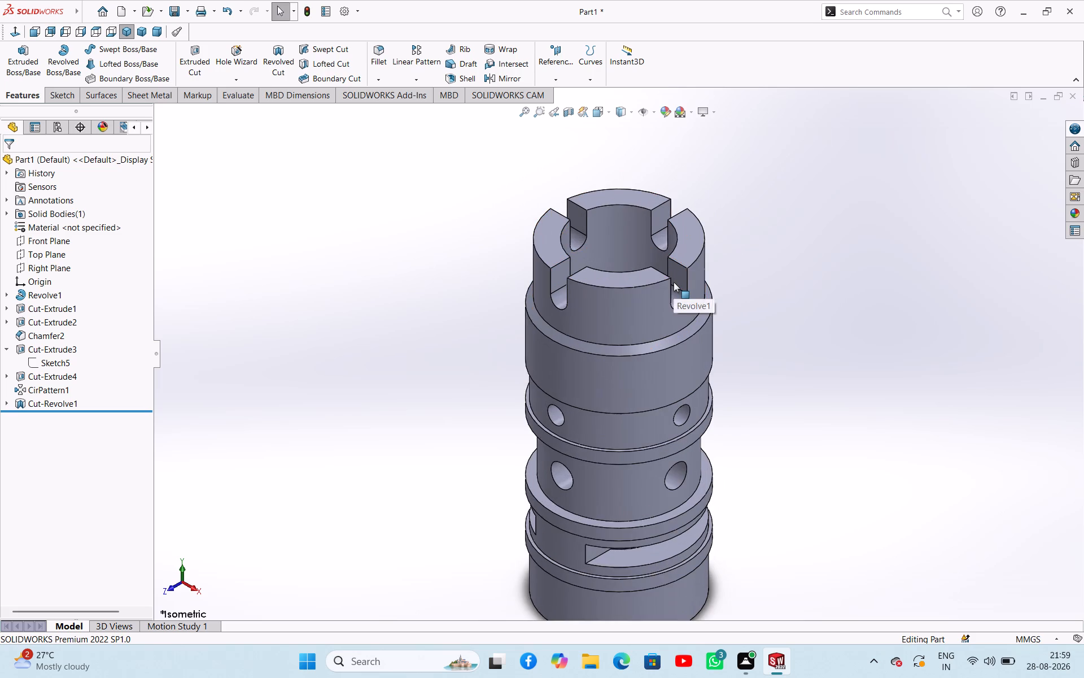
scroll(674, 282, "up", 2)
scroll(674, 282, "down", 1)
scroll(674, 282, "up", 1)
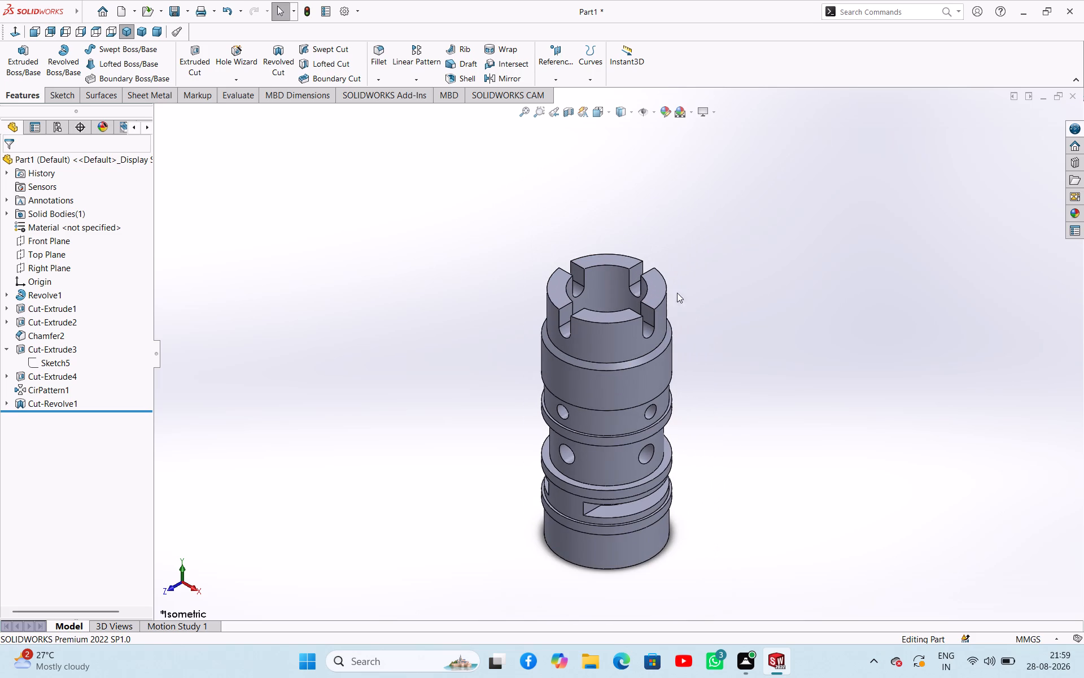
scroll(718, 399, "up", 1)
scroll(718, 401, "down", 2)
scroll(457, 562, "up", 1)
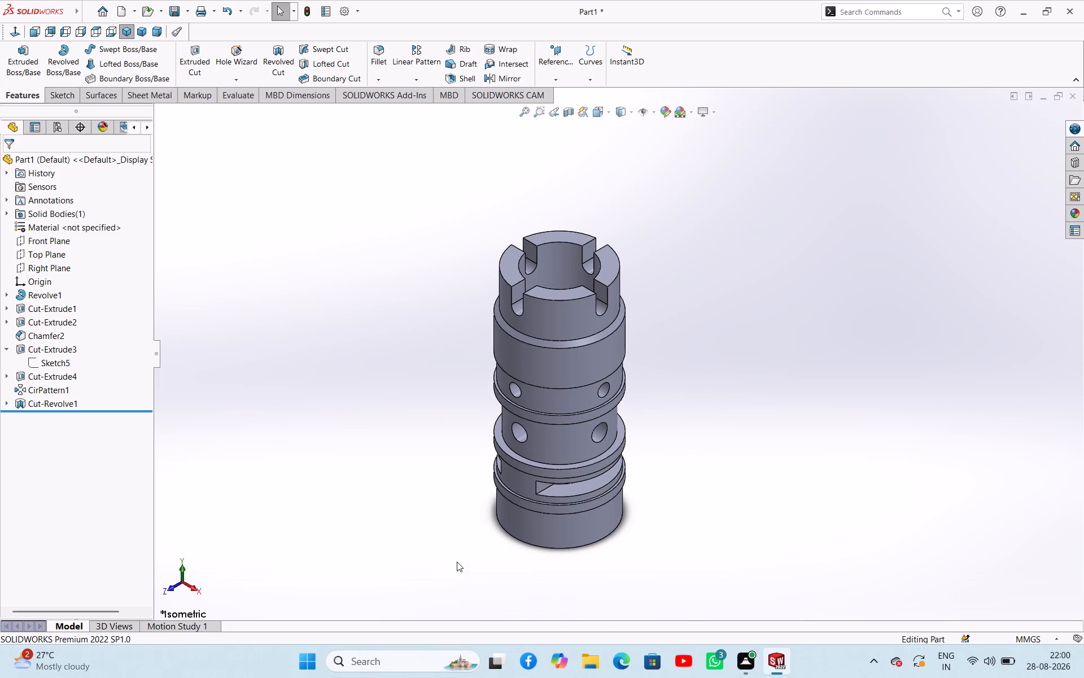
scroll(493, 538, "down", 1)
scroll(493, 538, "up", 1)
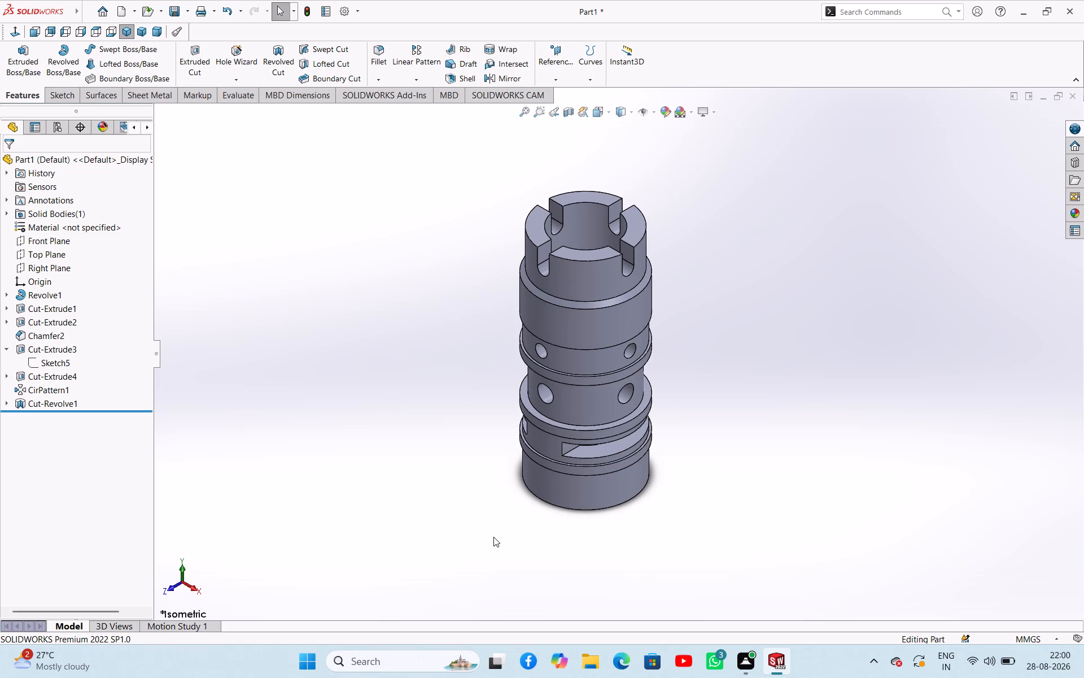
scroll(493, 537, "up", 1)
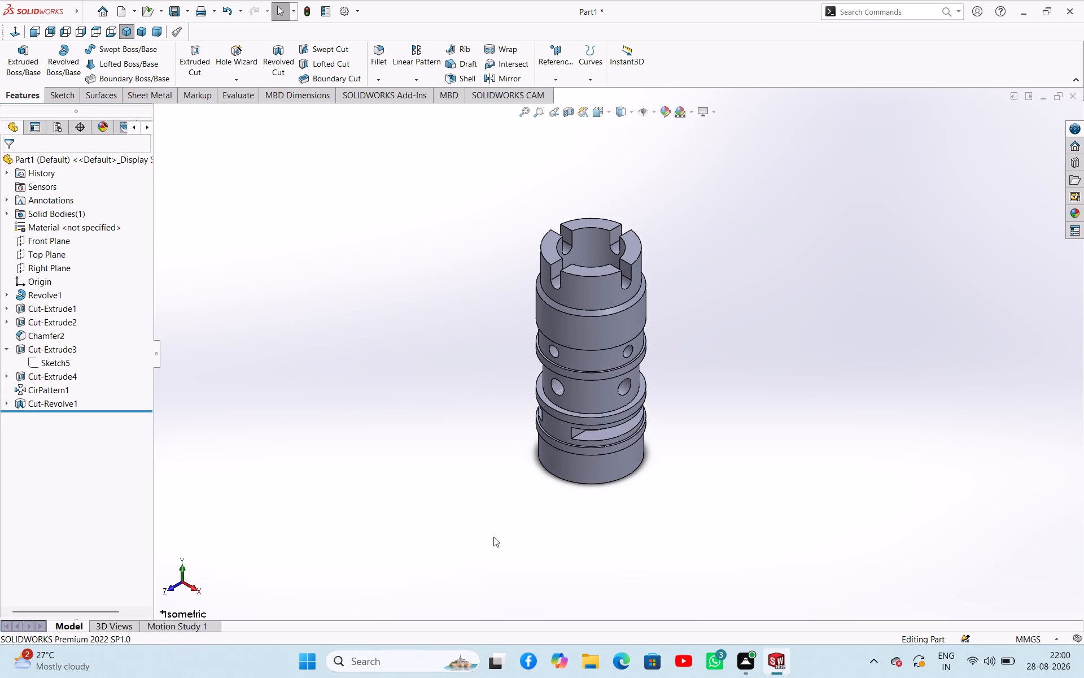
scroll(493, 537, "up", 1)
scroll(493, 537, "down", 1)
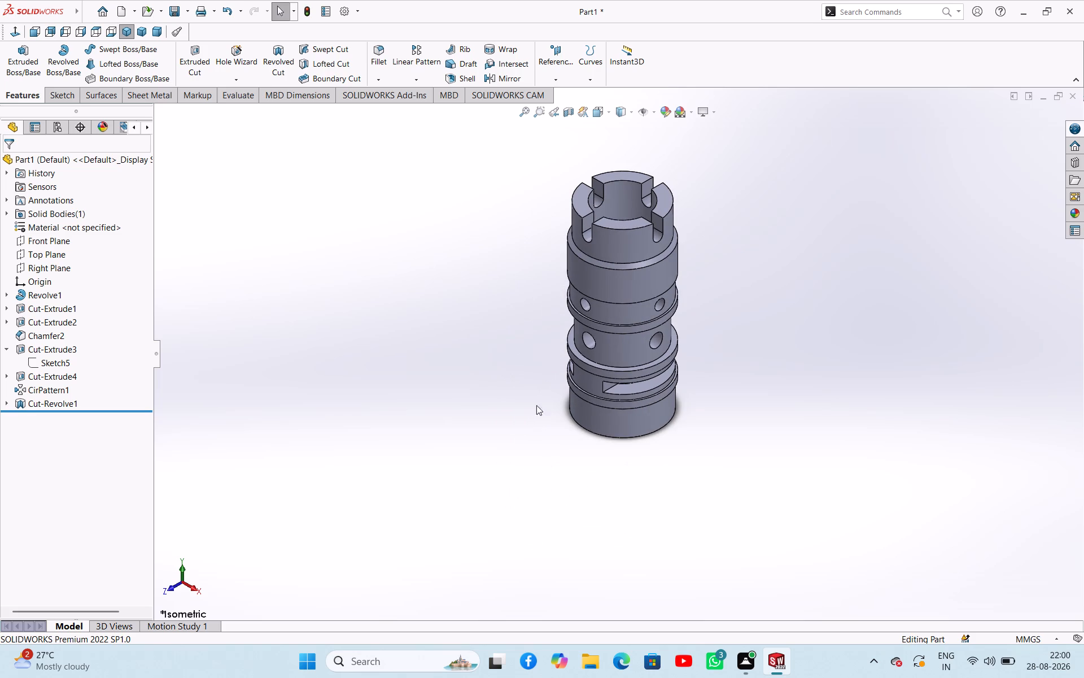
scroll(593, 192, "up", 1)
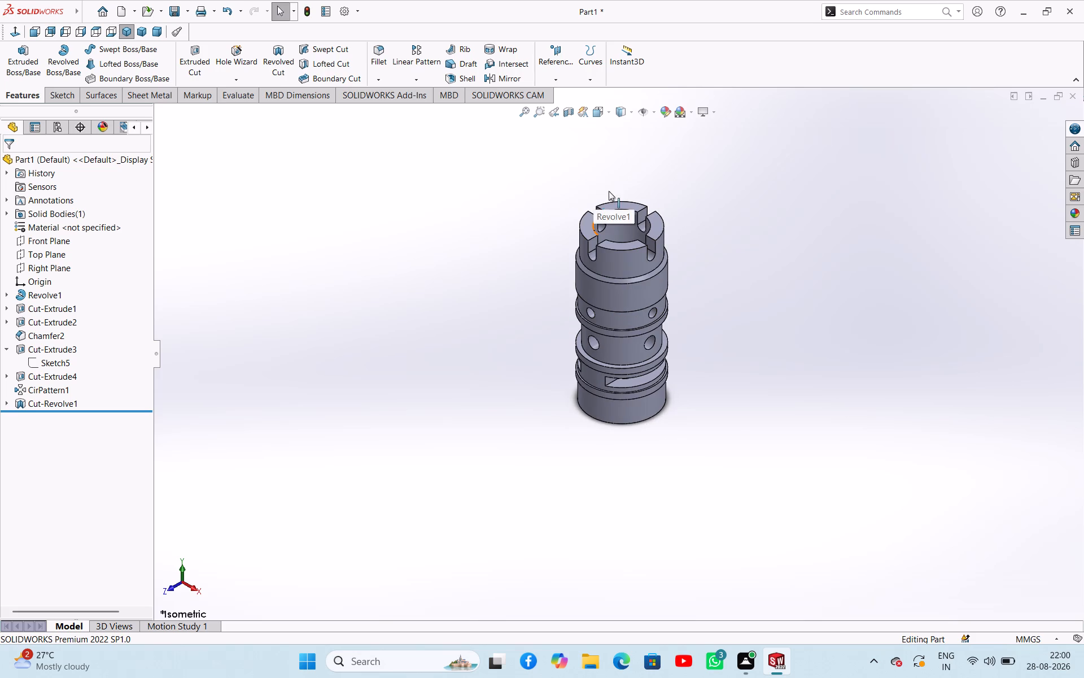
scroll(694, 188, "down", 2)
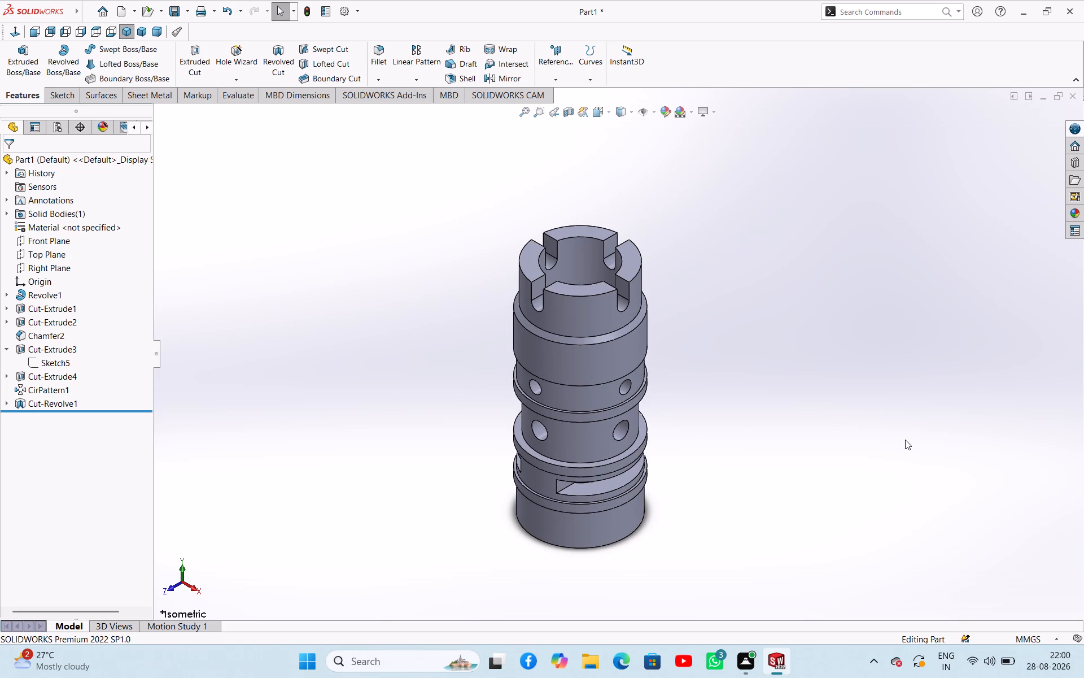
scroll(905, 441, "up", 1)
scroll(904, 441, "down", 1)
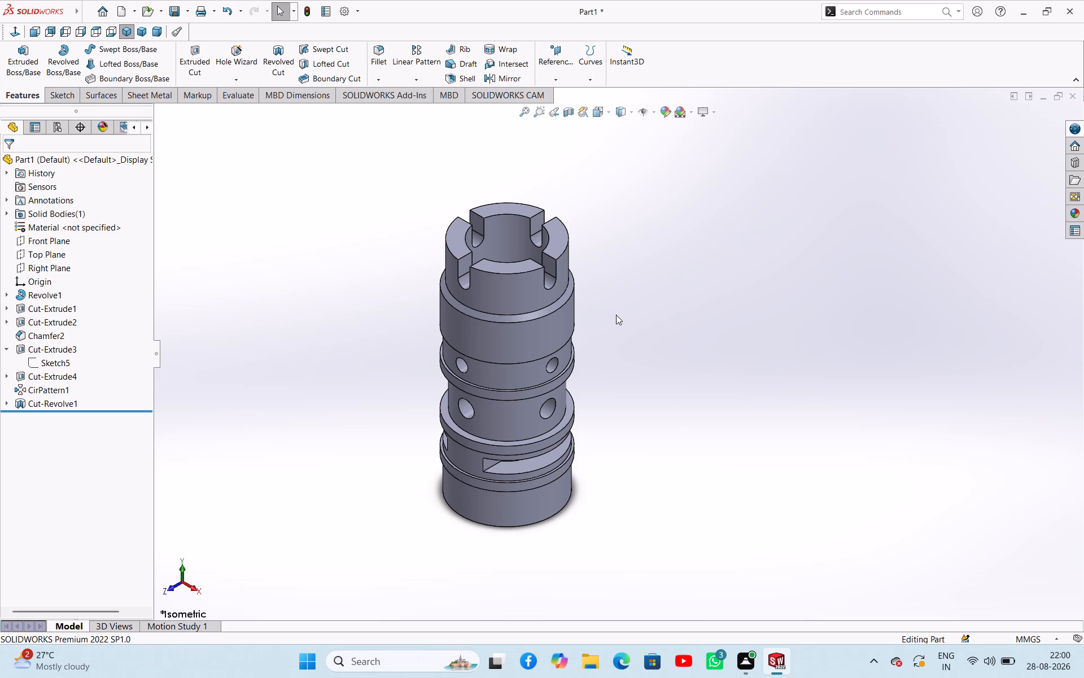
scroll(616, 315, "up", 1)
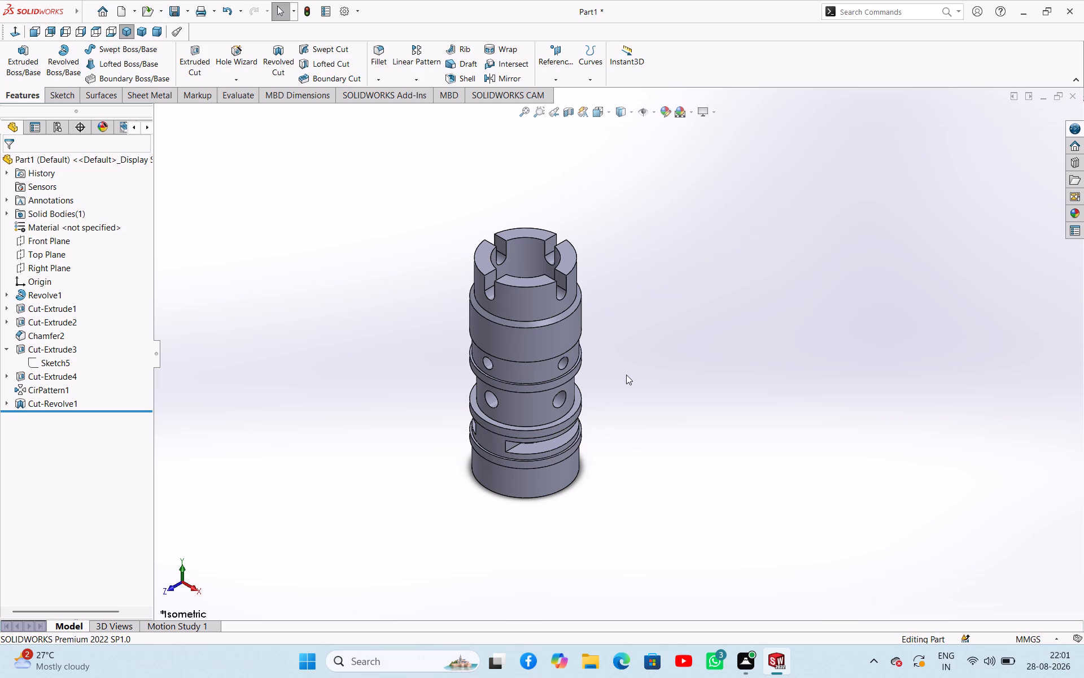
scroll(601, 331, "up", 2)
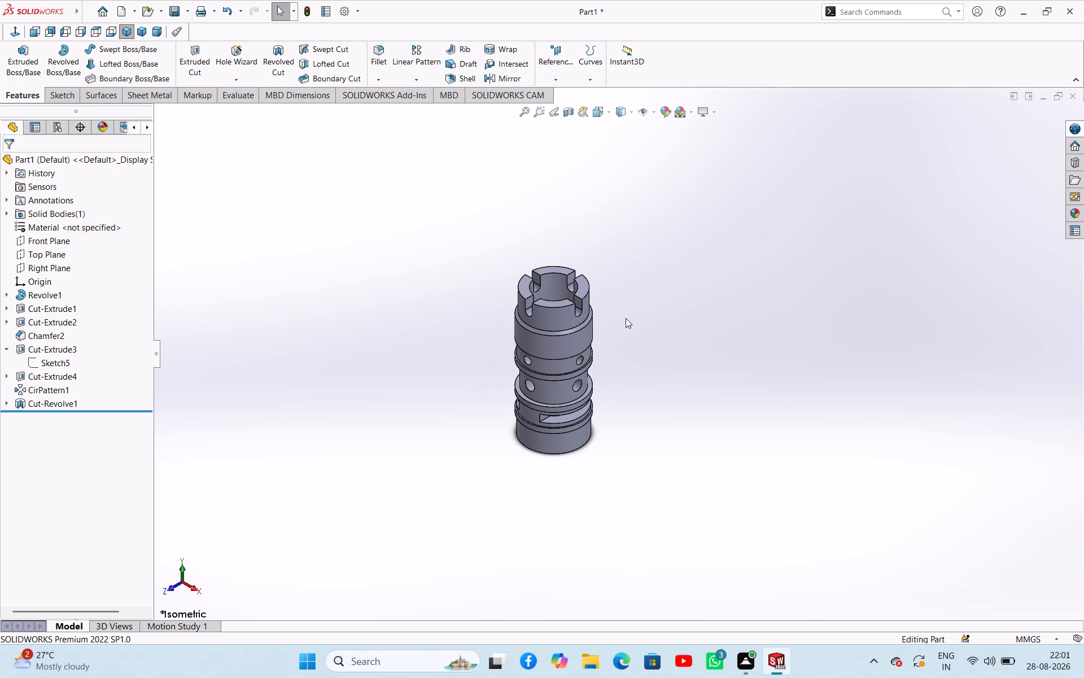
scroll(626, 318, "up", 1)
Check the diameter of the inner bore at the slotted top end.
scroll(614, 325, "down", 5)
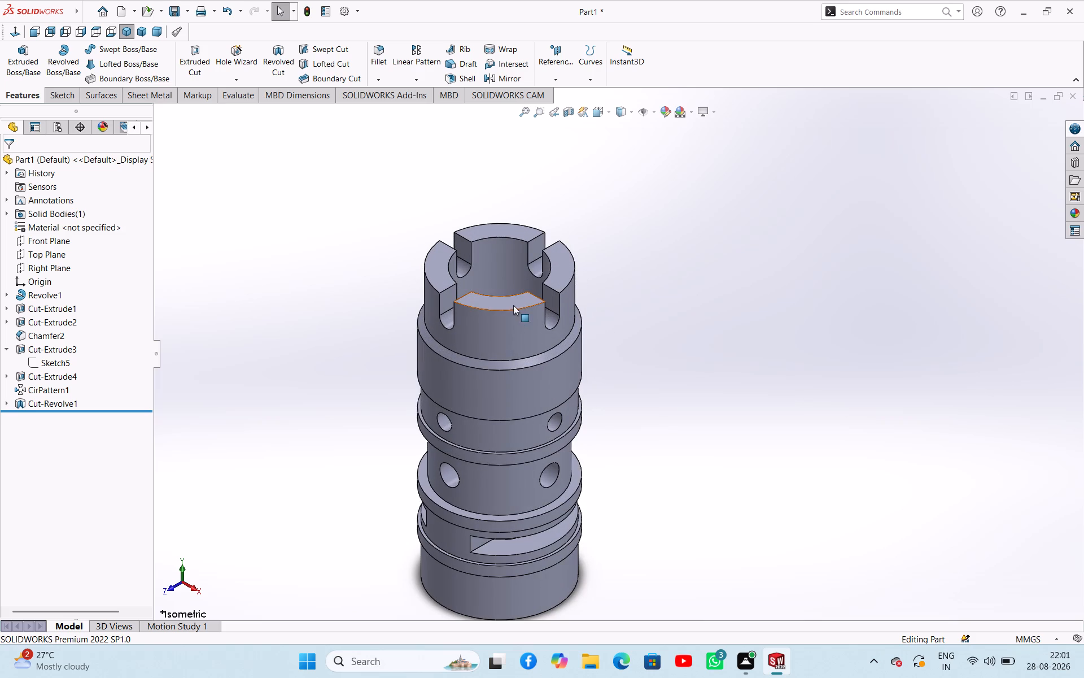
left_click(502, 276)
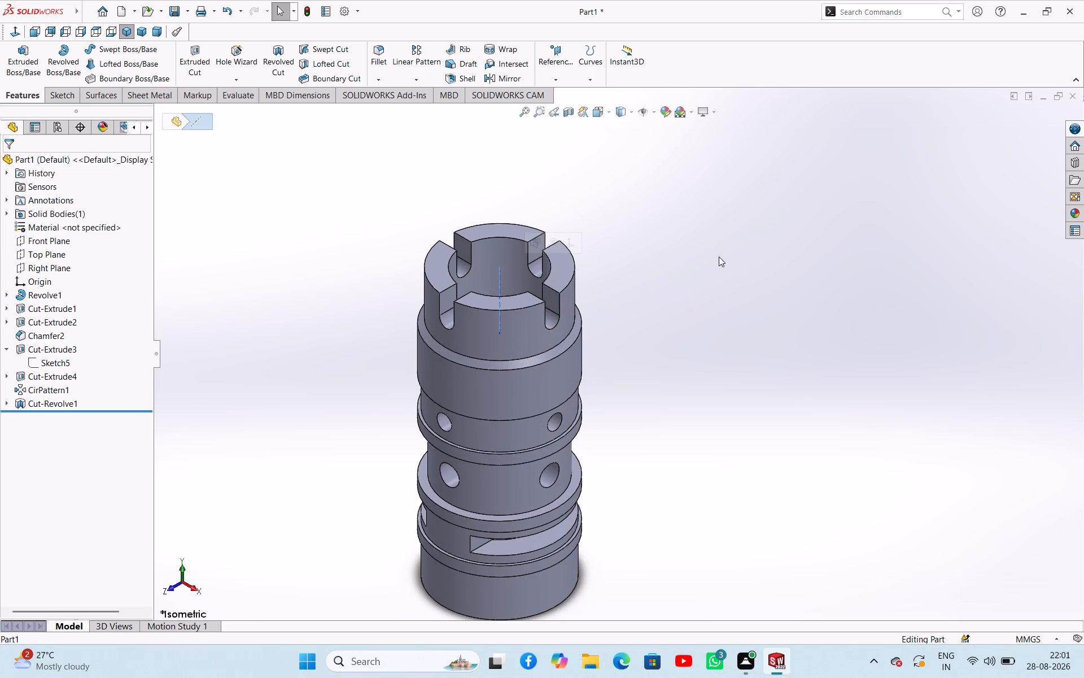
left_click(727, 243)
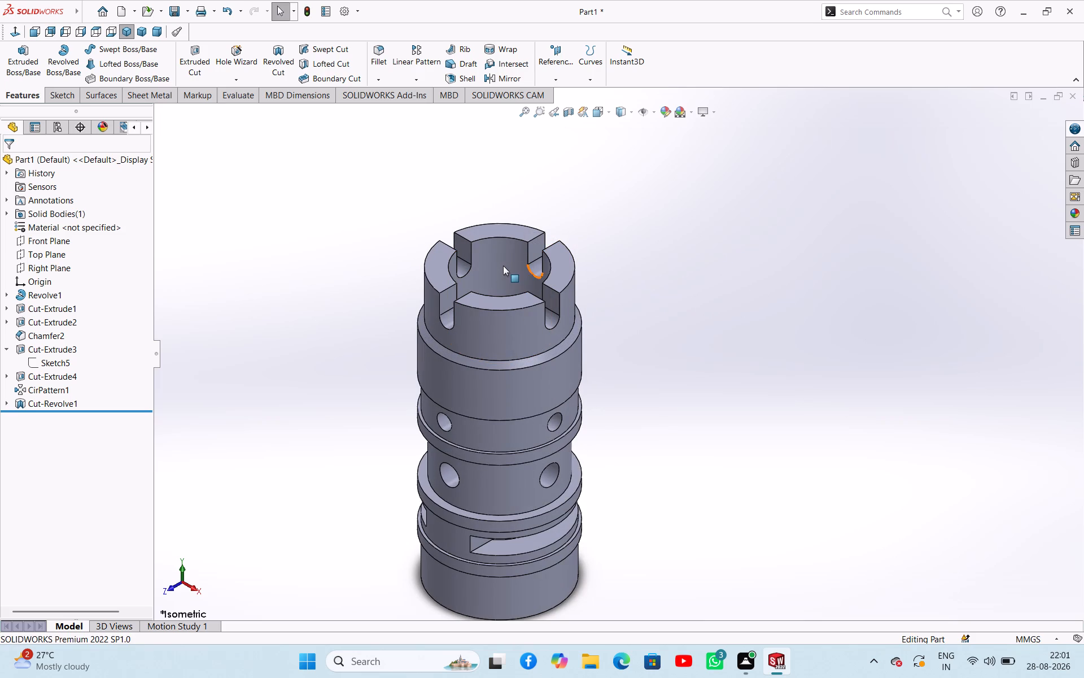
left_click(503, 266)
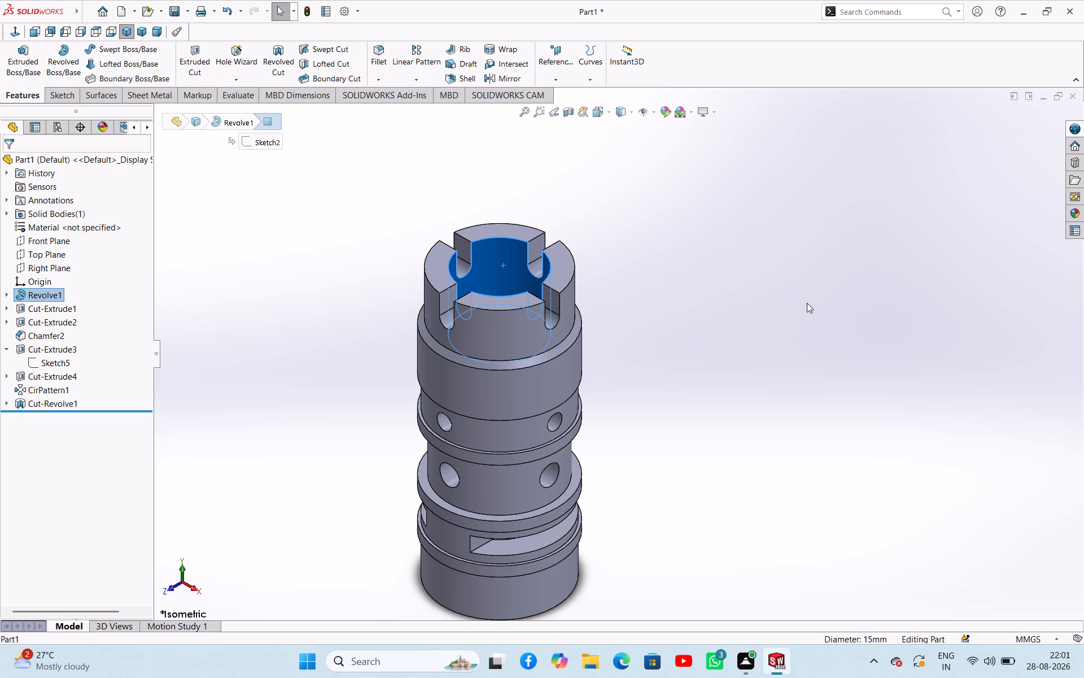
left_click(856, 297)
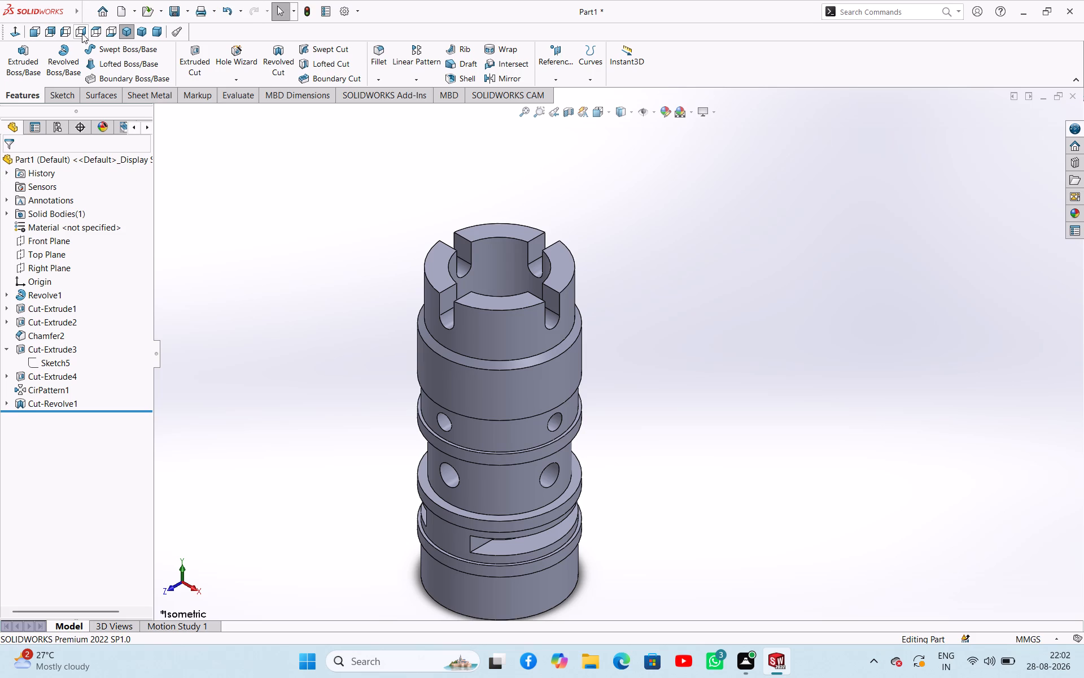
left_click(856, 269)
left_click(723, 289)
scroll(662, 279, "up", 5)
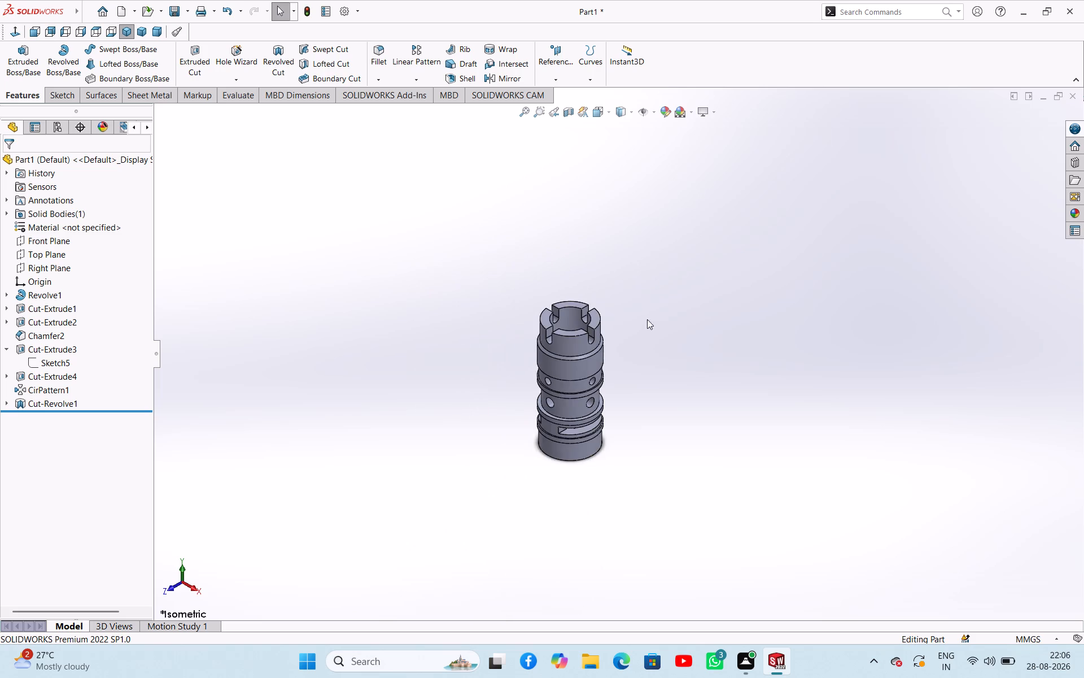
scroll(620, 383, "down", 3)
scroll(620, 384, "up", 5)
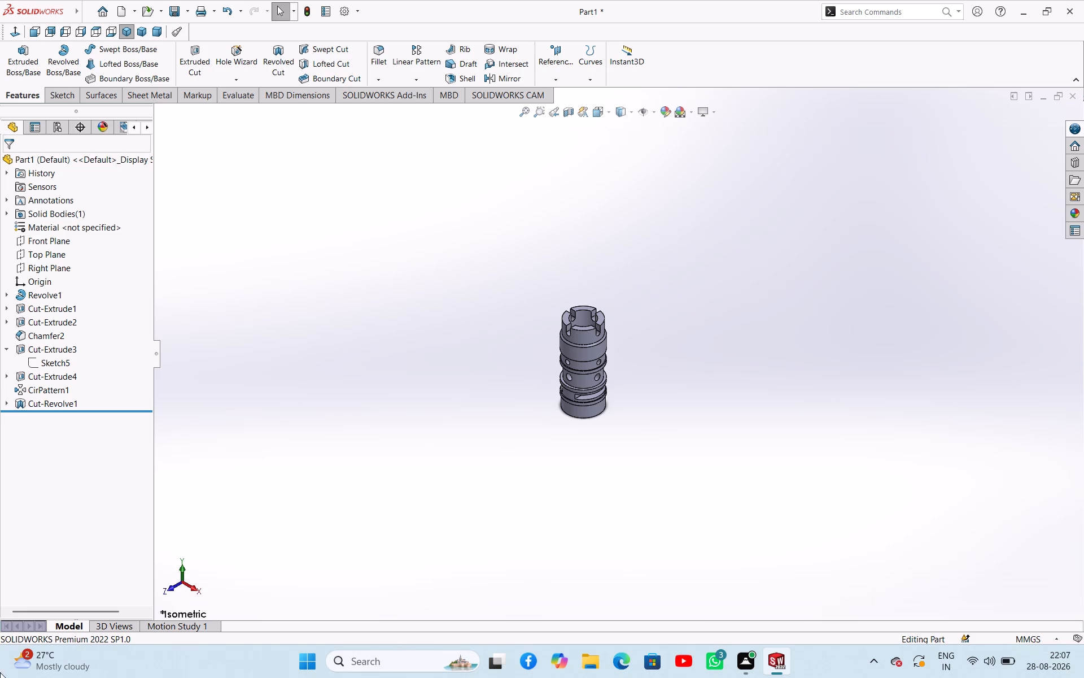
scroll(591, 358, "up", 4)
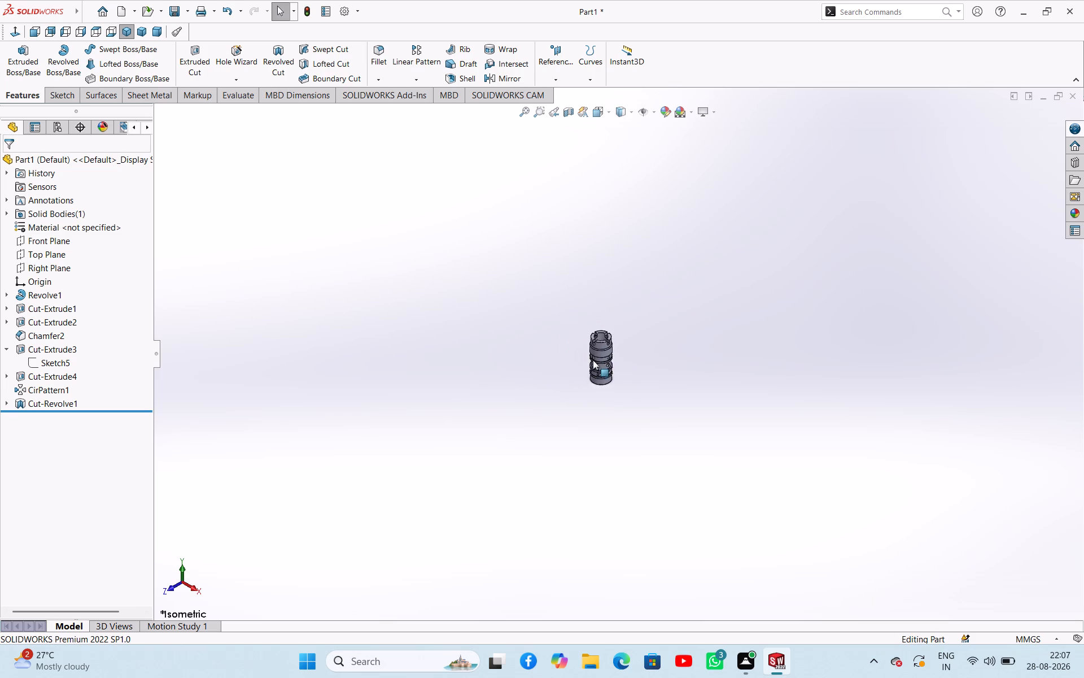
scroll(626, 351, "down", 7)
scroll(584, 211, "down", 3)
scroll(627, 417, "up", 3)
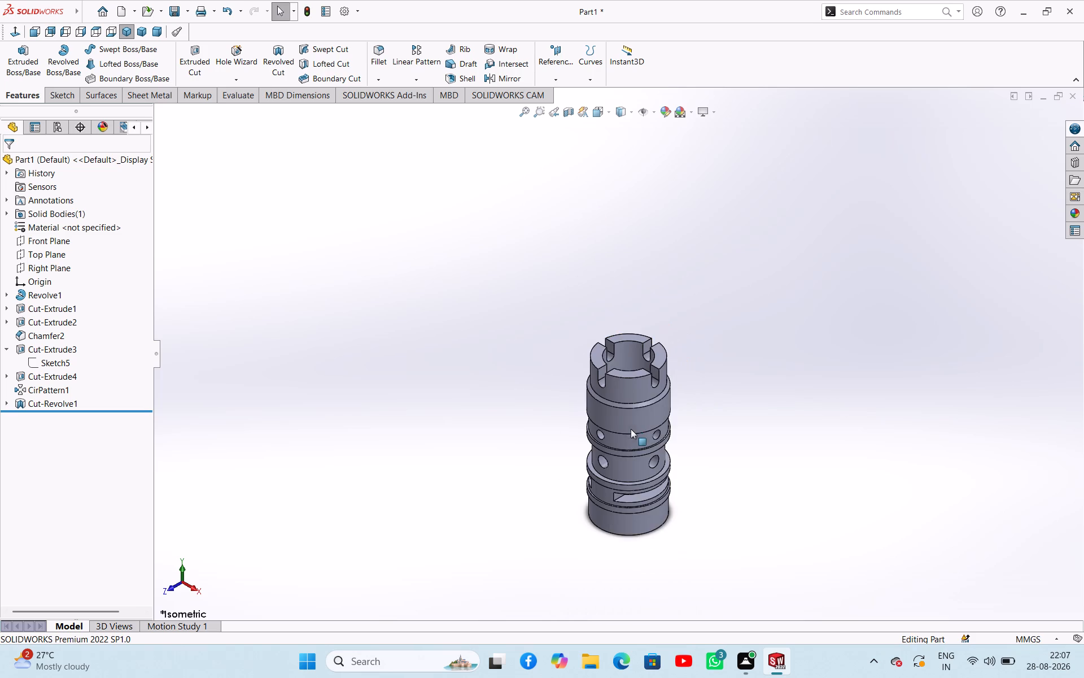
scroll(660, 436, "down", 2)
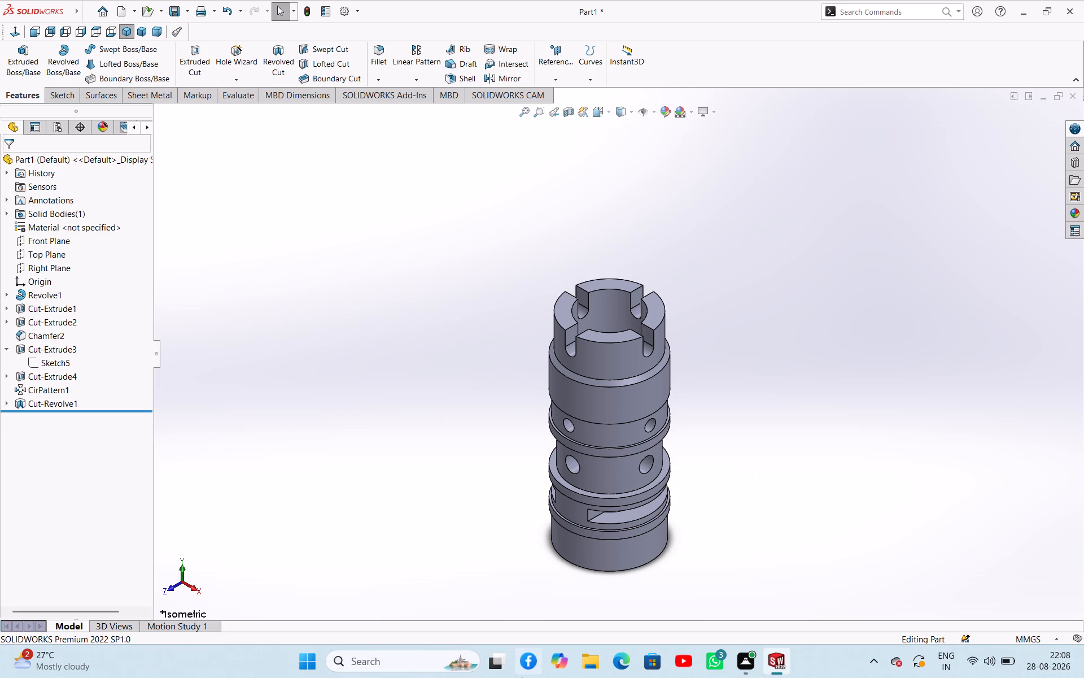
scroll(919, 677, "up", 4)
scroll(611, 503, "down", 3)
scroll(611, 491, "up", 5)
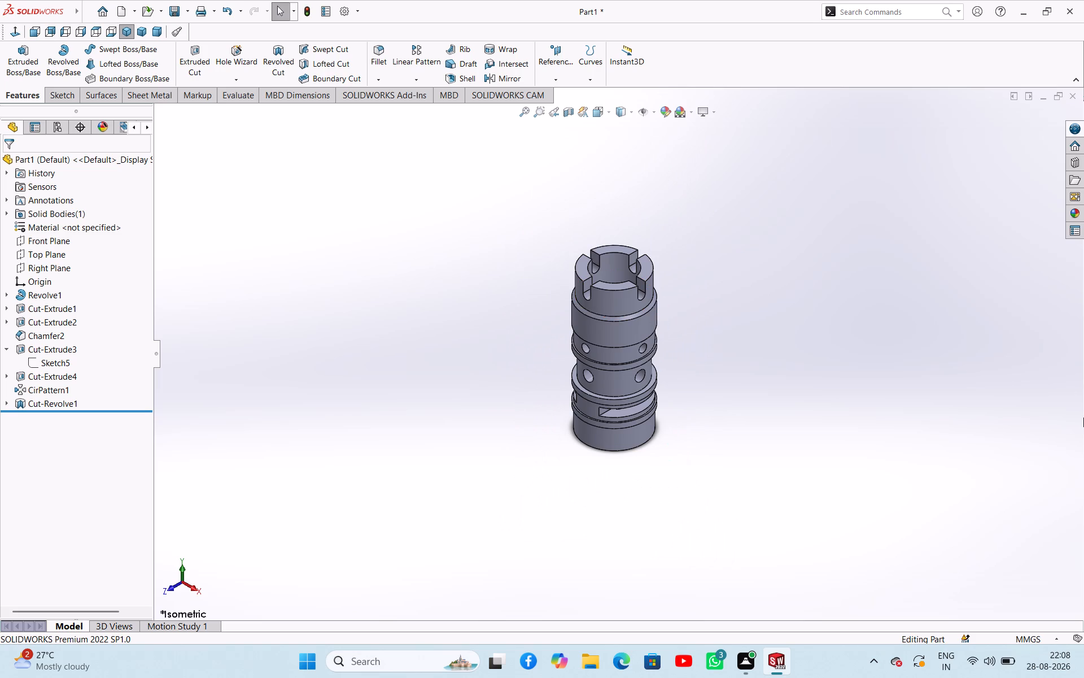
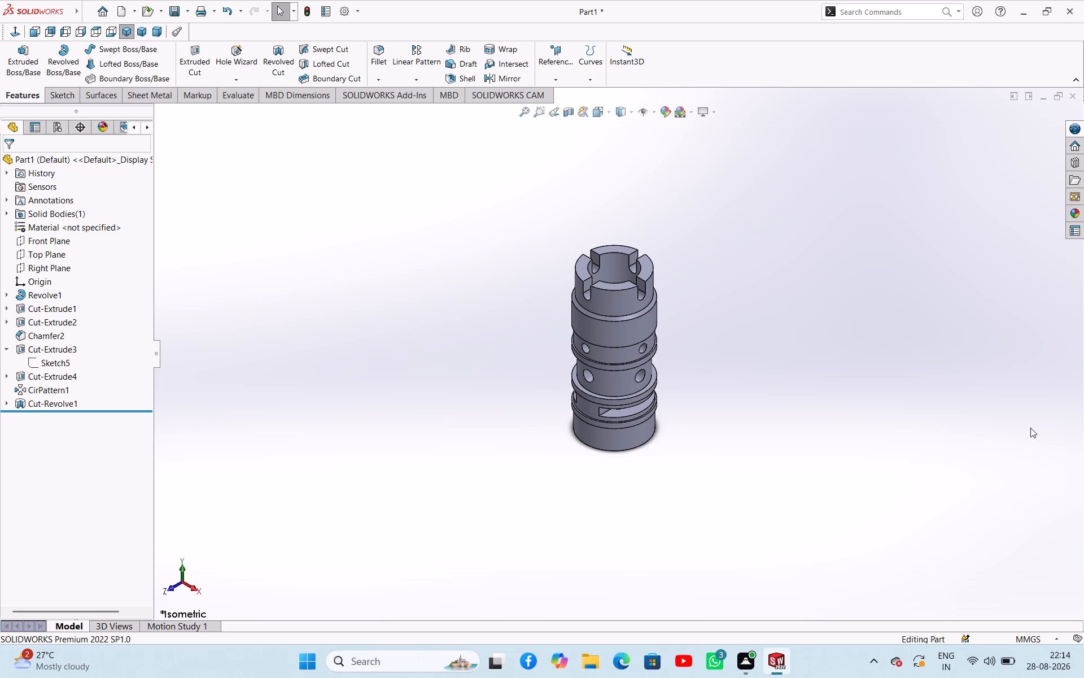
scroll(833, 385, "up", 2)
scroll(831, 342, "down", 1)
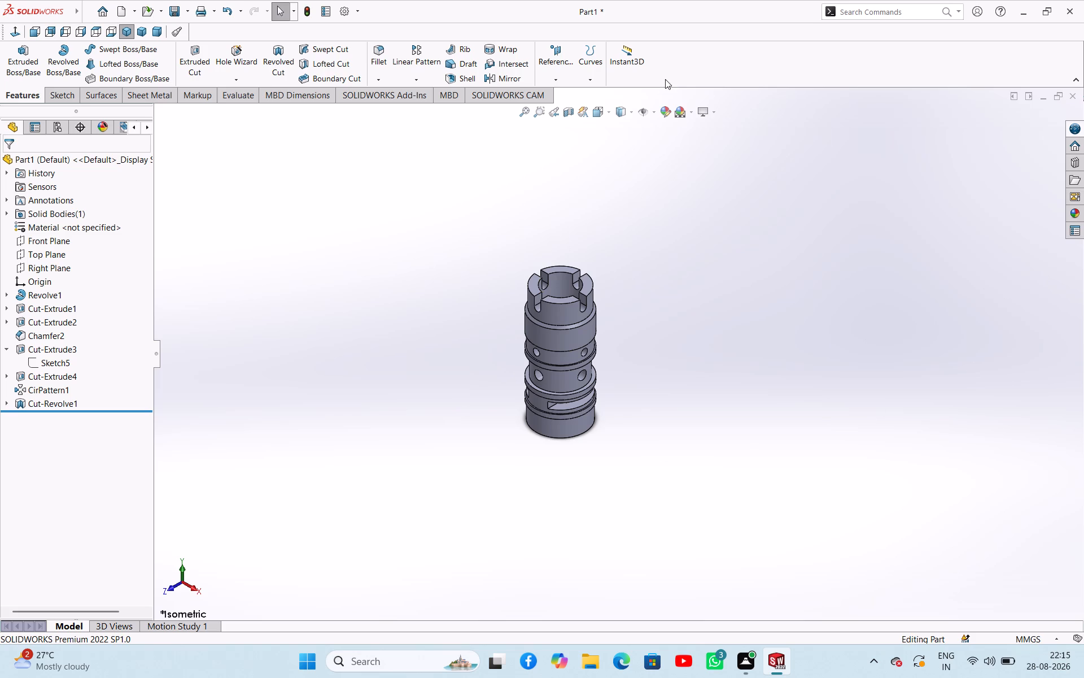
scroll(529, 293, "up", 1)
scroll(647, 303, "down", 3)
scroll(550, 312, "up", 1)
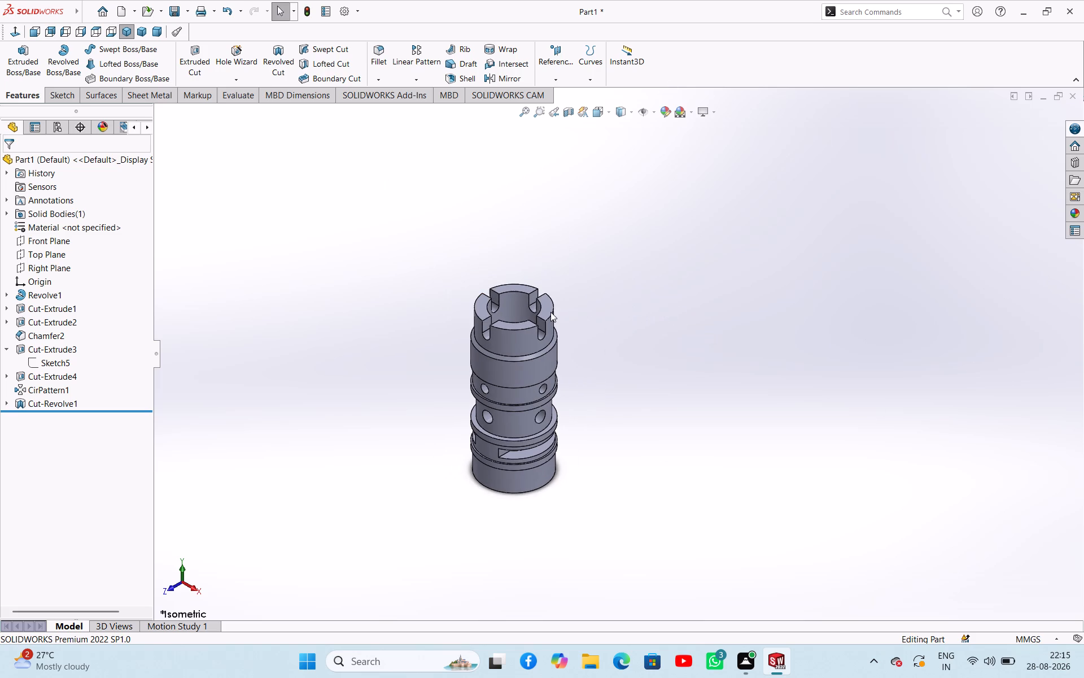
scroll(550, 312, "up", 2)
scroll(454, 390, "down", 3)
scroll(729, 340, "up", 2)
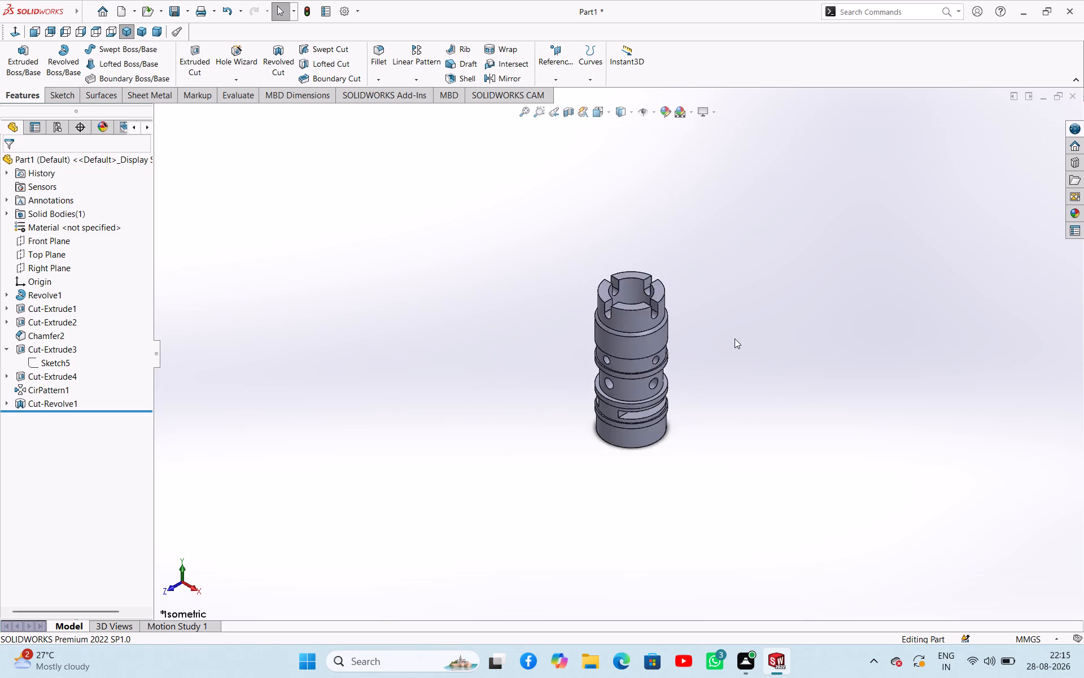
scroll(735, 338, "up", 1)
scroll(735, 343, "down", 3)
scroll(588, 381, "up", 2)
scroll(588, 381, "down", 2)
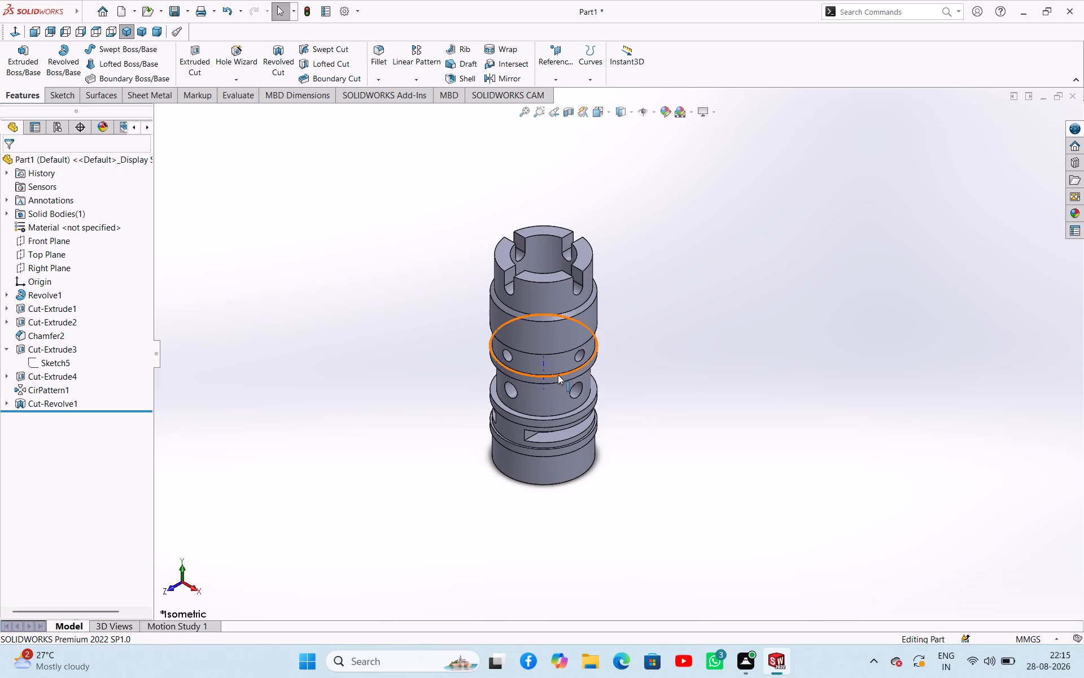
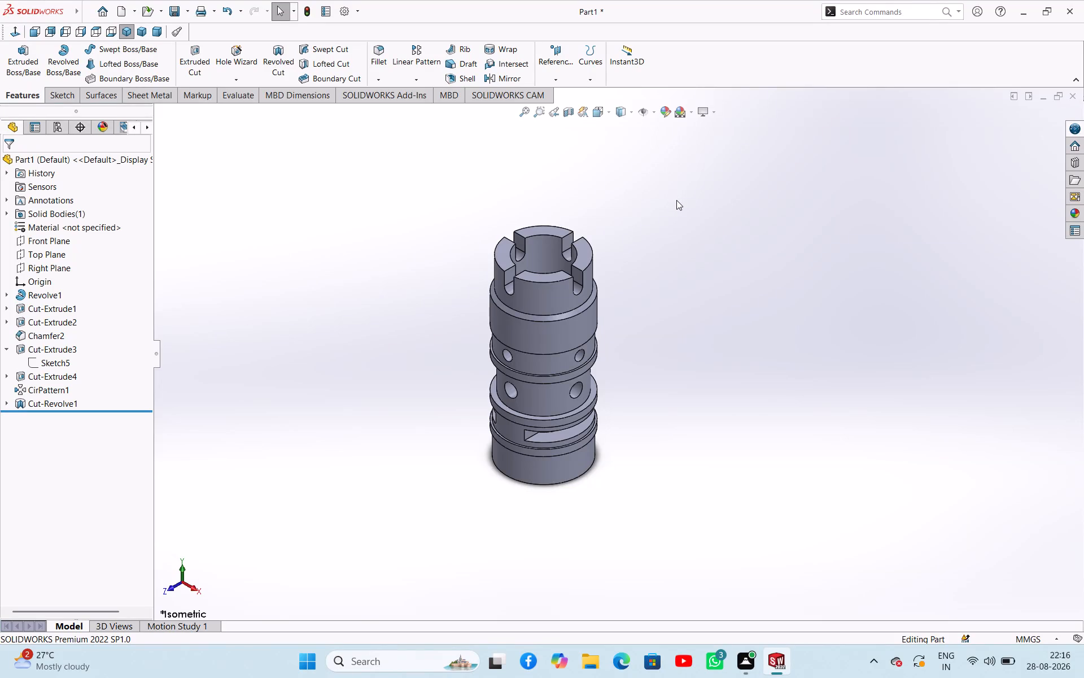
Save the part in the 28-08 folder under the file name BEARING BRACKET 2.
scroll(648, 201, "up", 1)
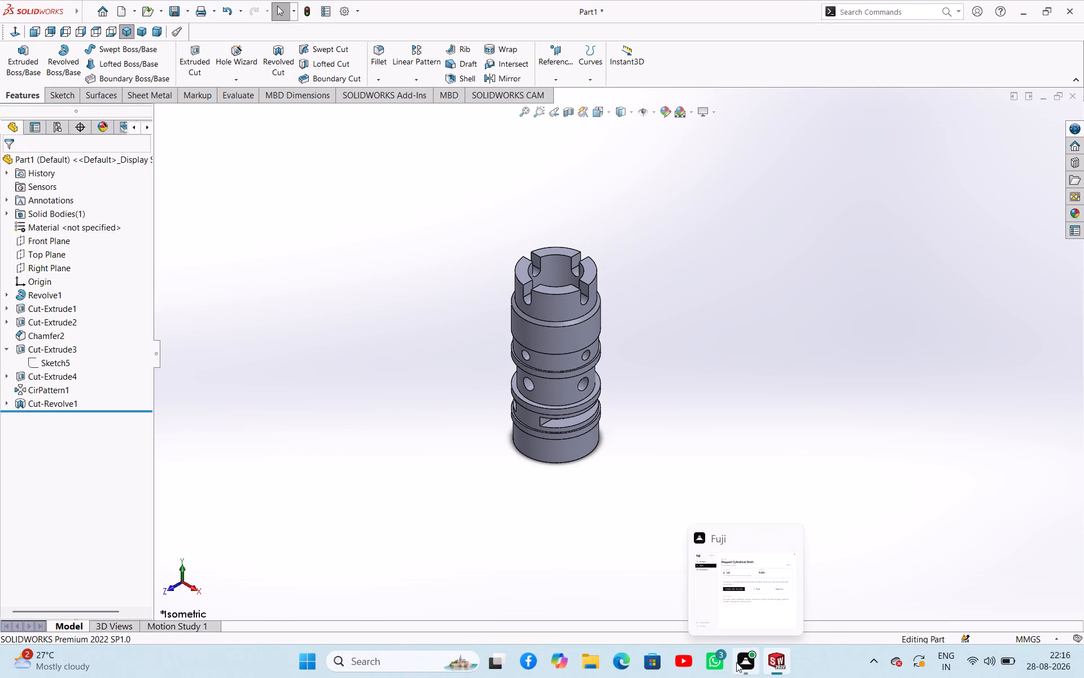
left_click(688, 429)
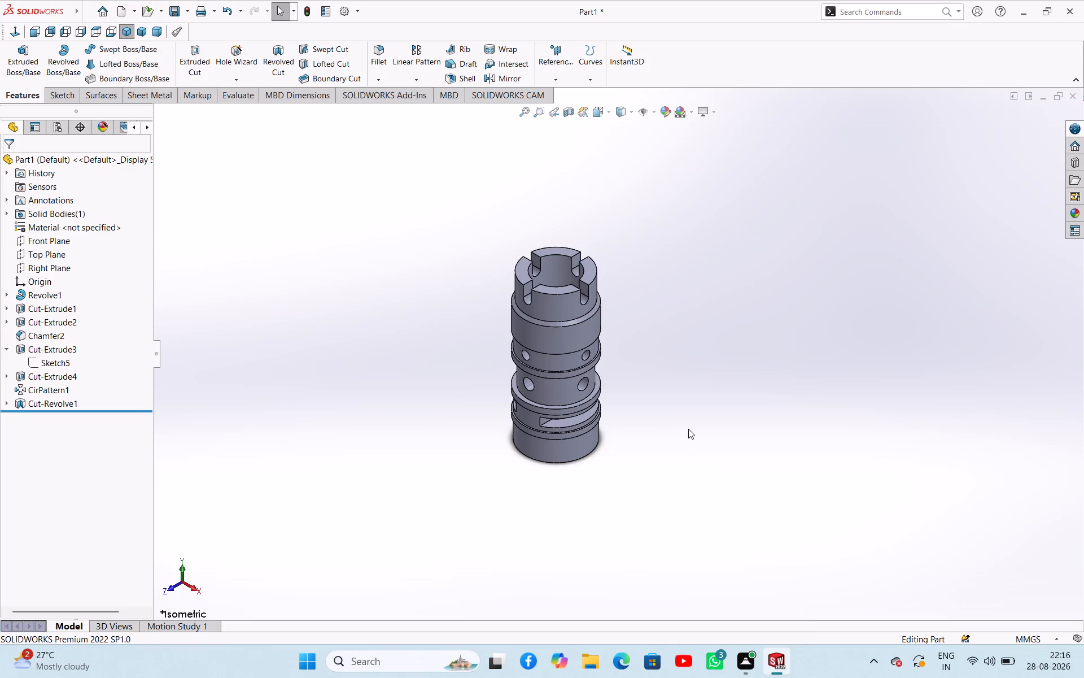
key("ctrl+s")
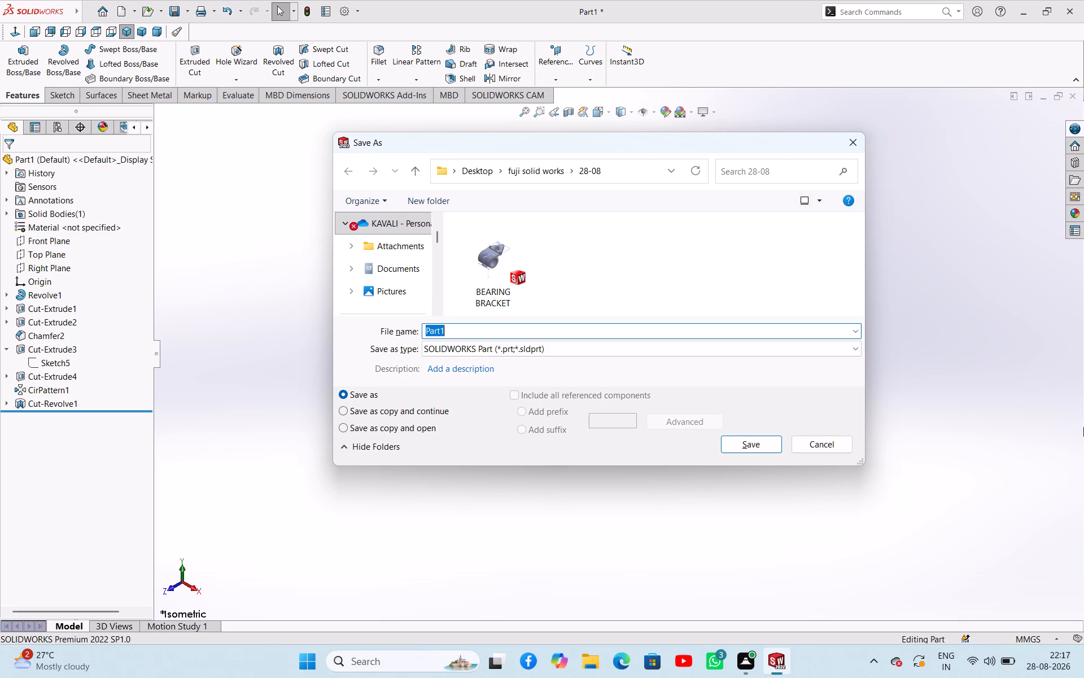
key("BackSpace")
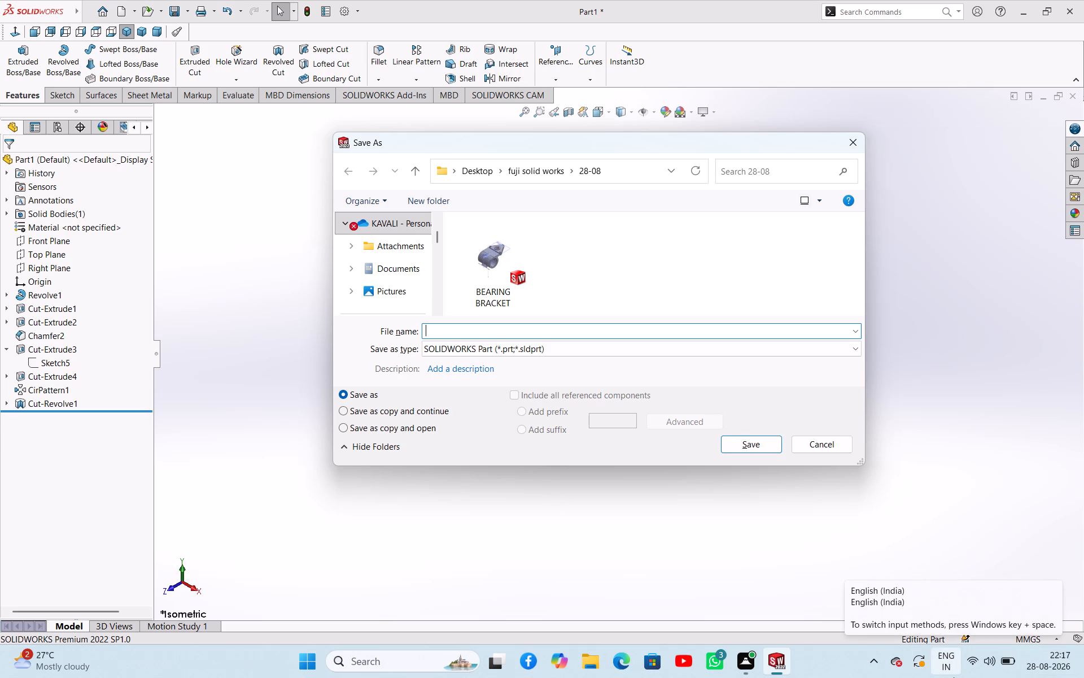
type("BEARING BRACKET")
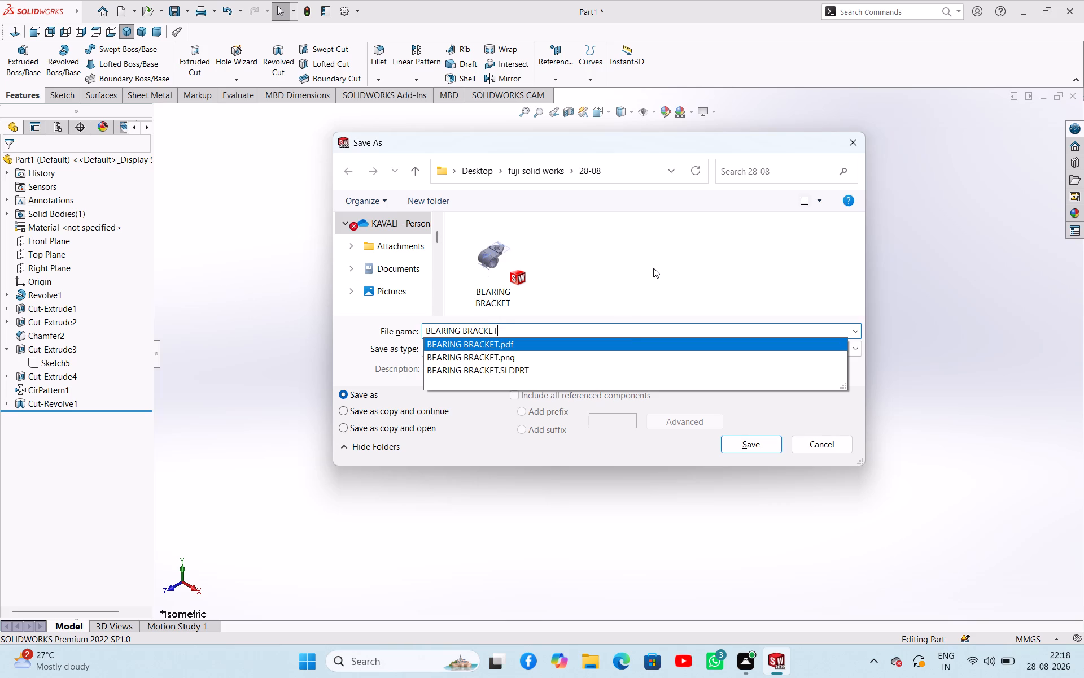
key("space")
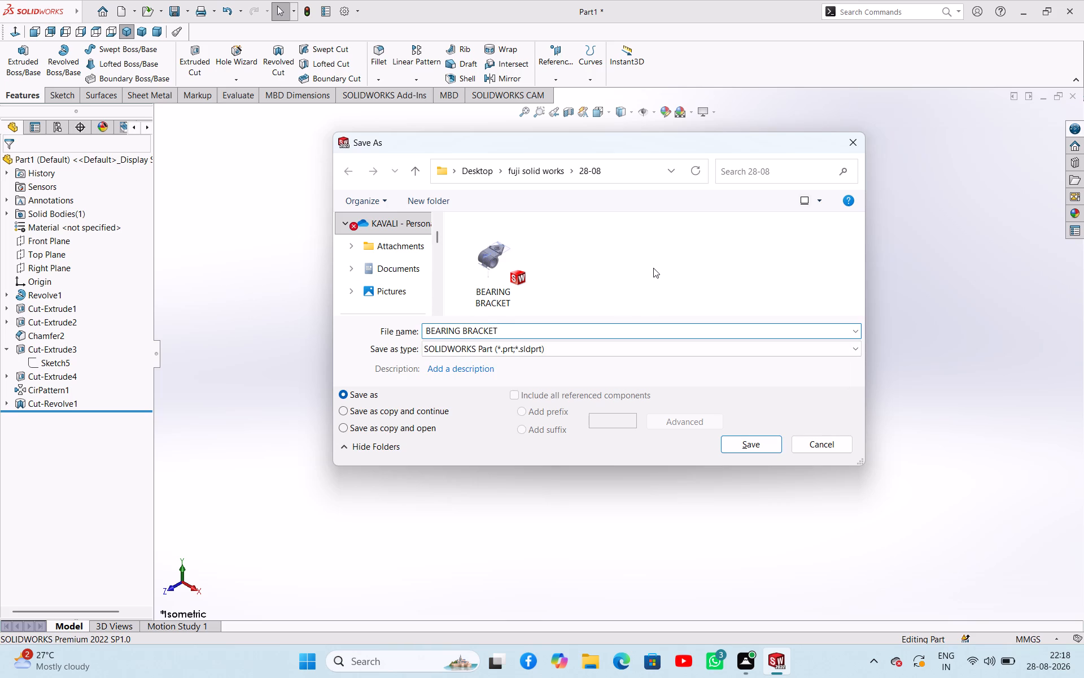
type("2")
left_click(738, 444)
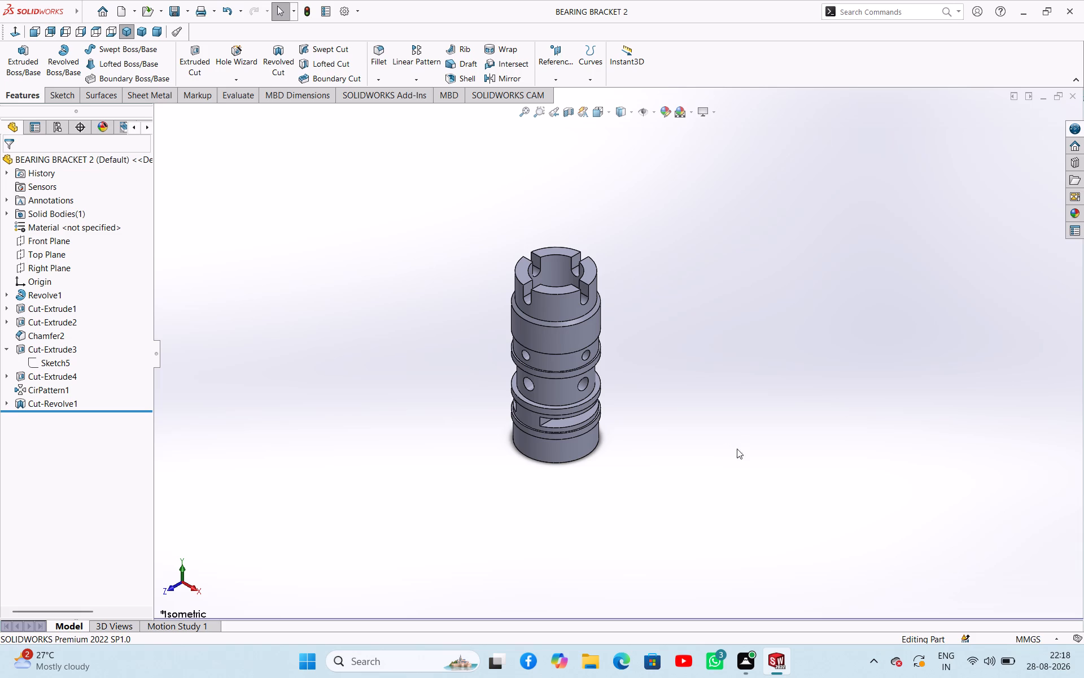
left_click(739, 456)
Create a new drawing document on a standard A3 (ISO) sheet with the sheet format displayed.
key("ctrl+n")
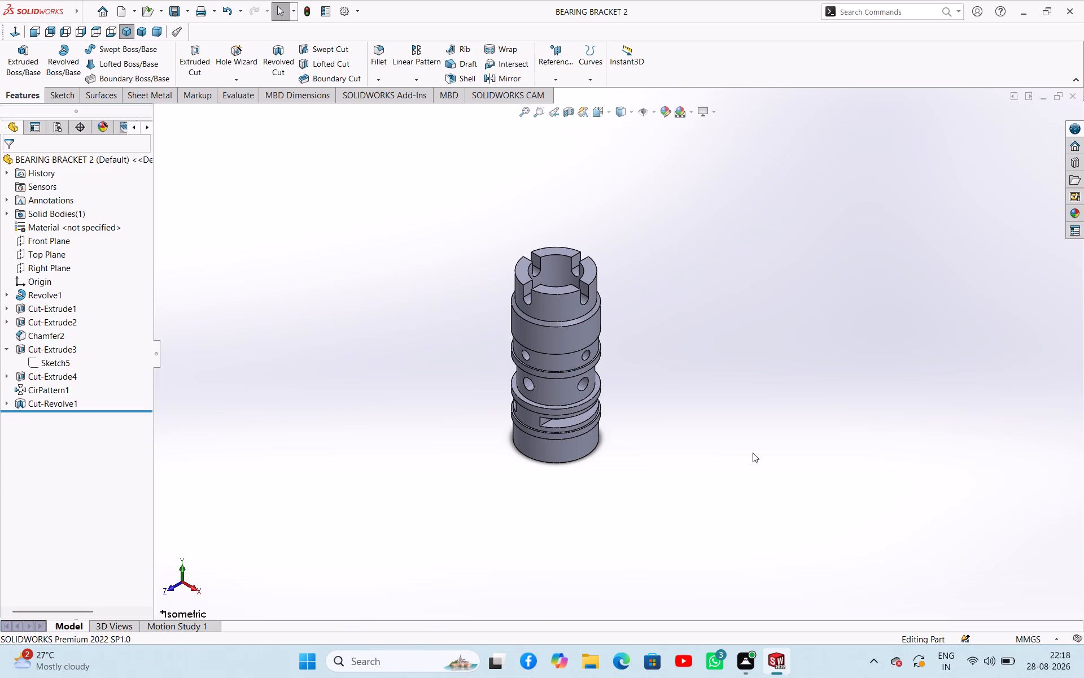
left_click(572, 279)
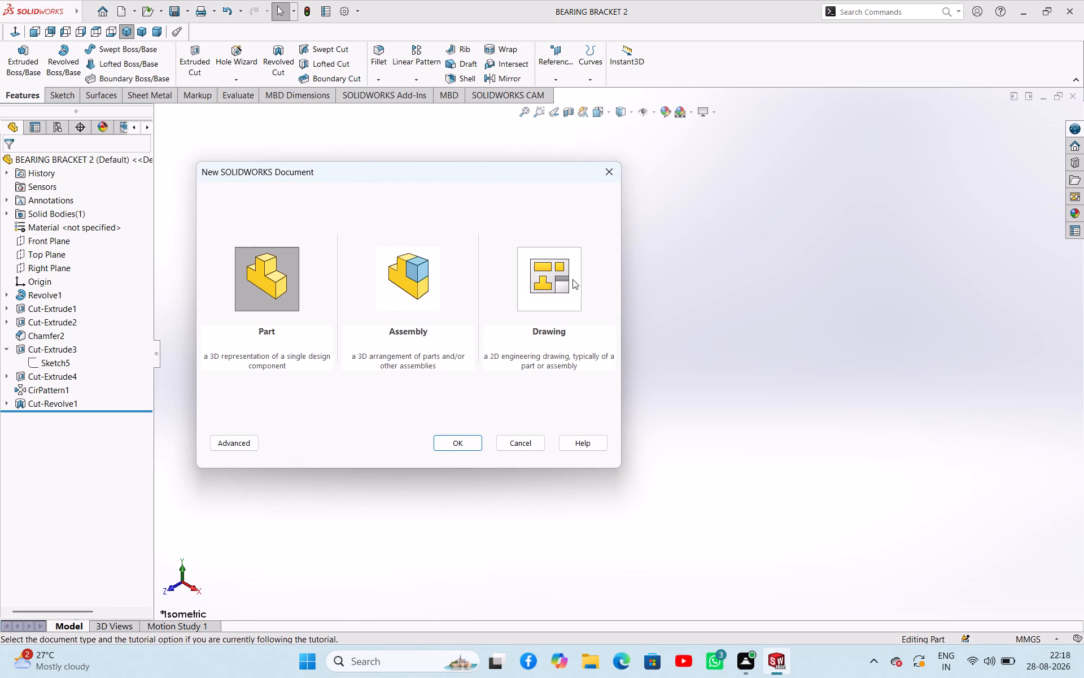
left_click(444, 440)
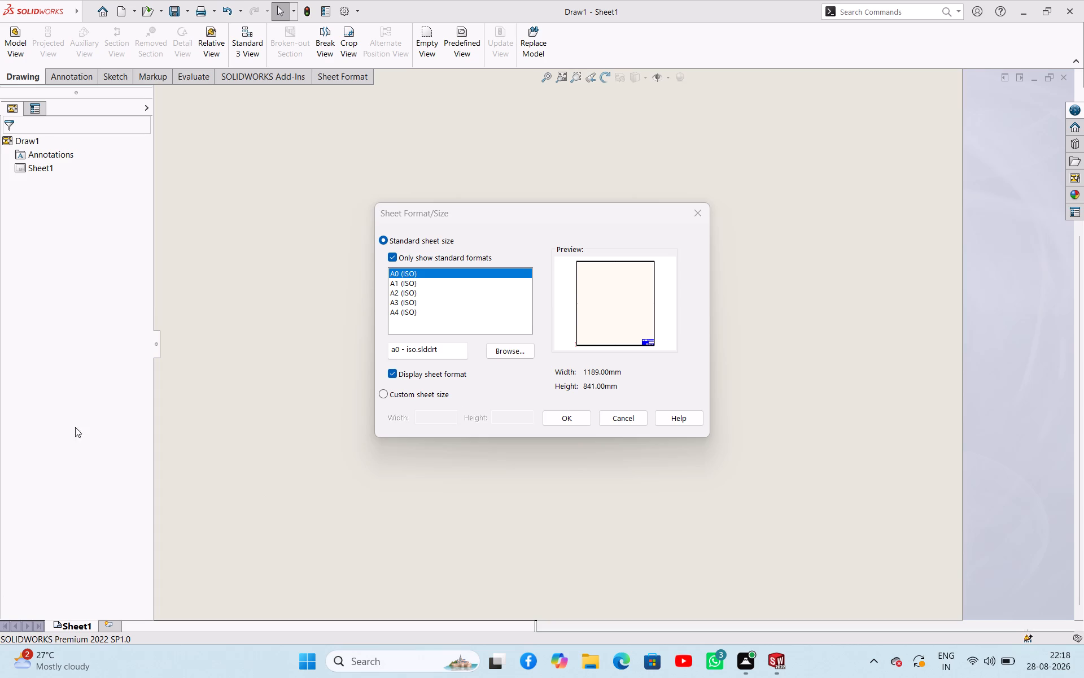
left_click(409, 300)
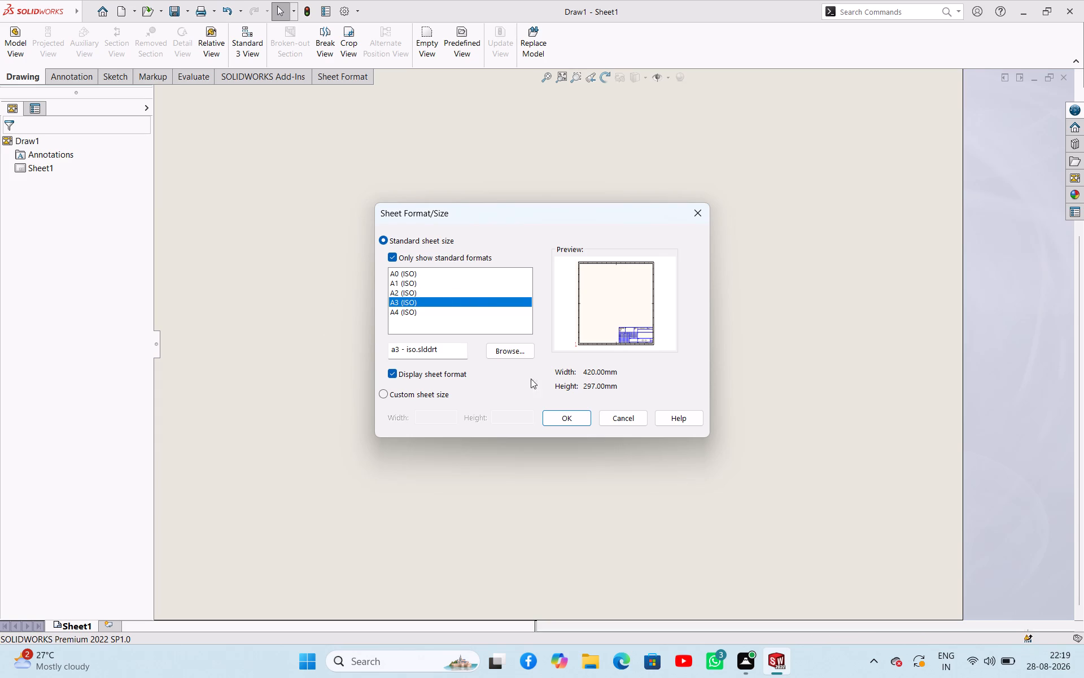
left_click(563, 421)
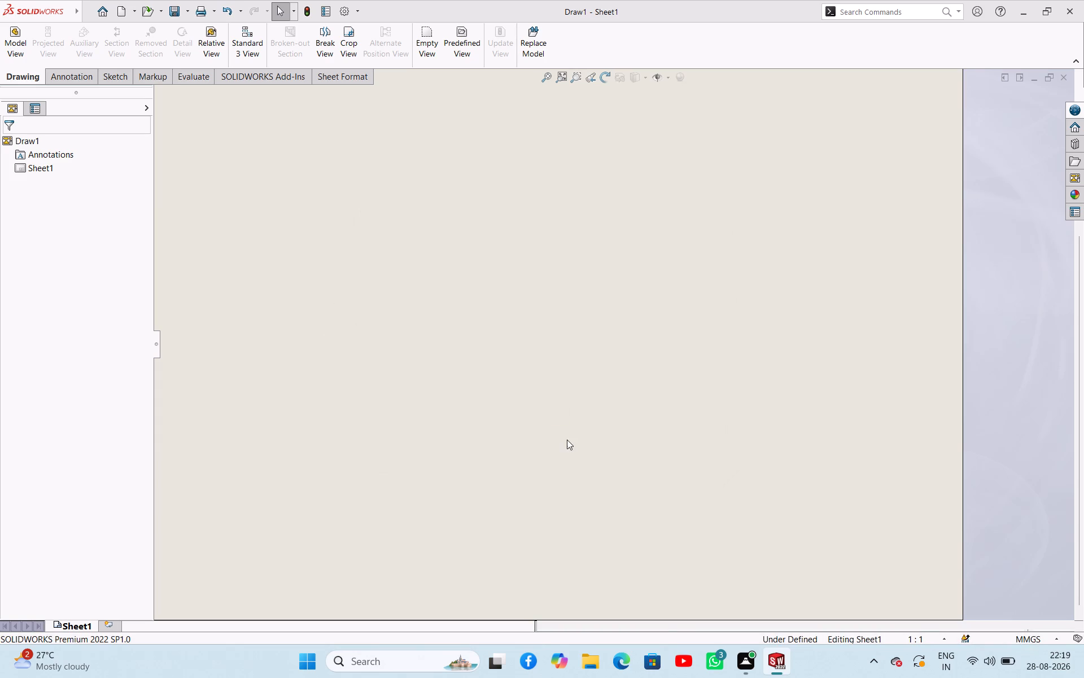
Insert an isometric model view of BEARING BRACKET 2 in Shaded style, above the title block on the sheet's right side.
scroll(552, 408, "up", 2)
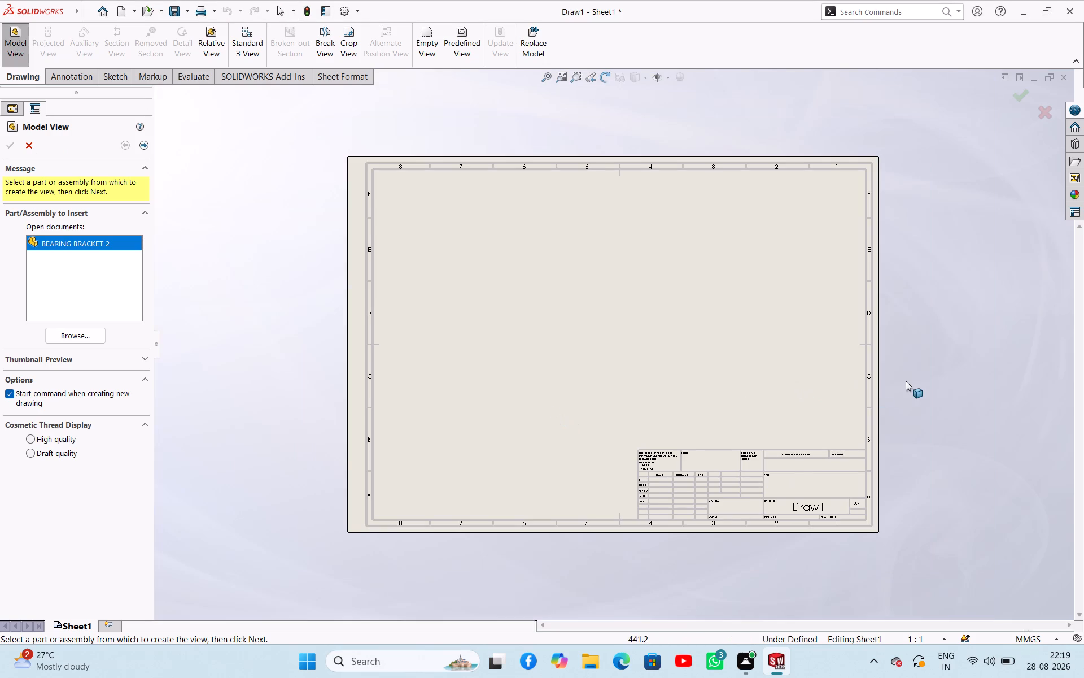
scroll(906, 381, "down", 2)
scroll(310, 240, "up", 1)
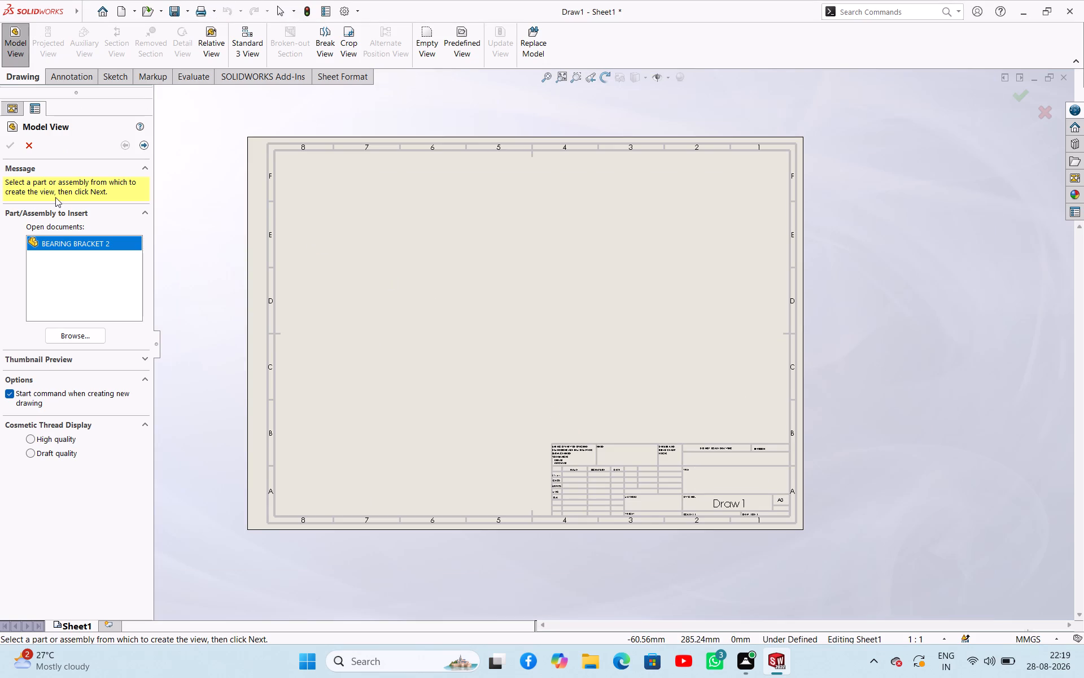
left_click(86, 337)
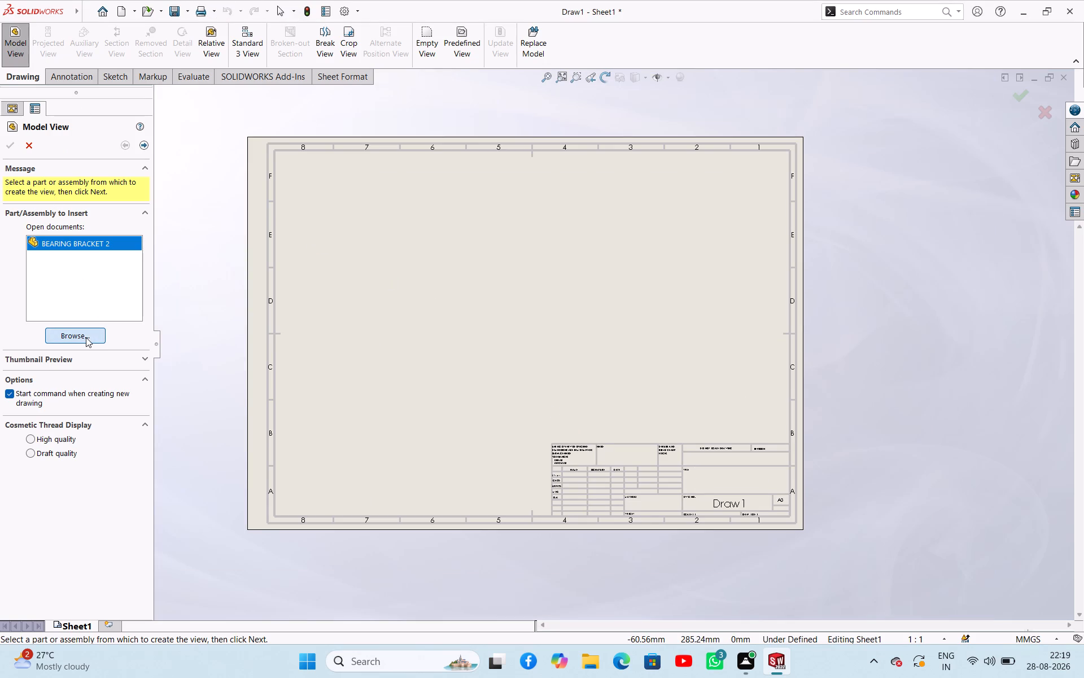
left_click(461, 273)
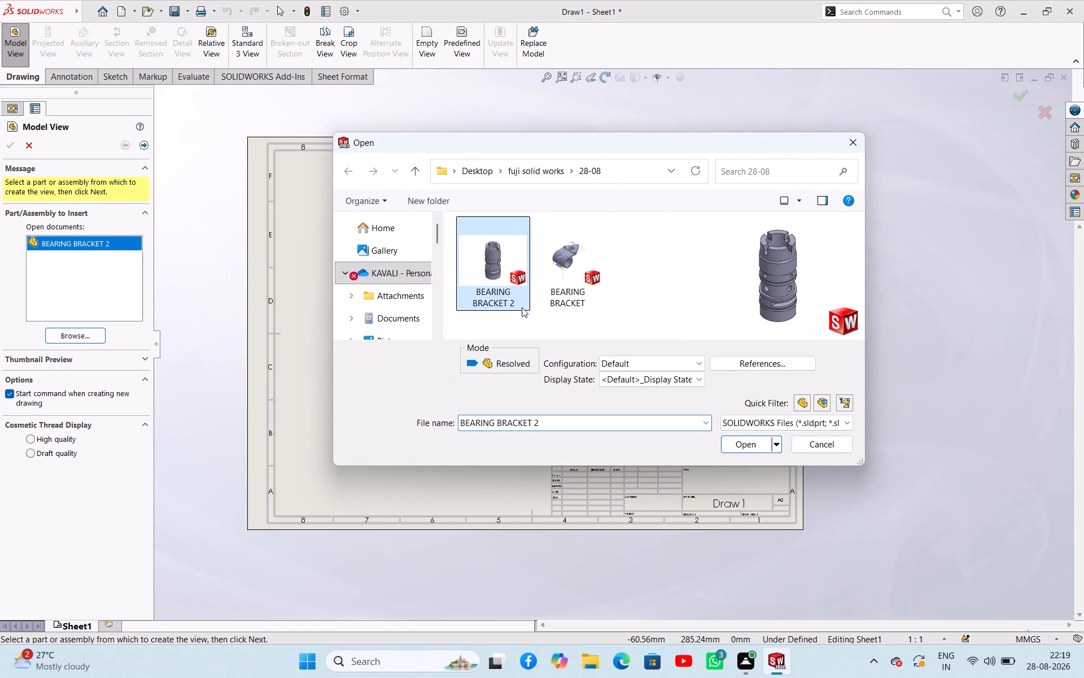
left_click(736, 445)
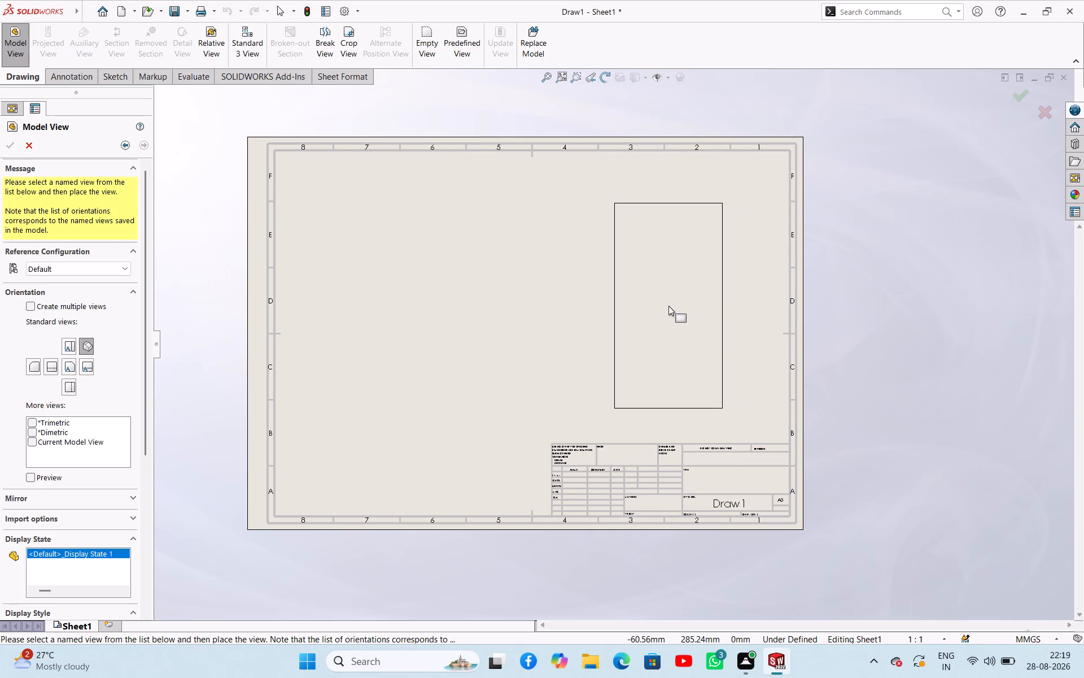
scroll(113, 438, "down", 4)
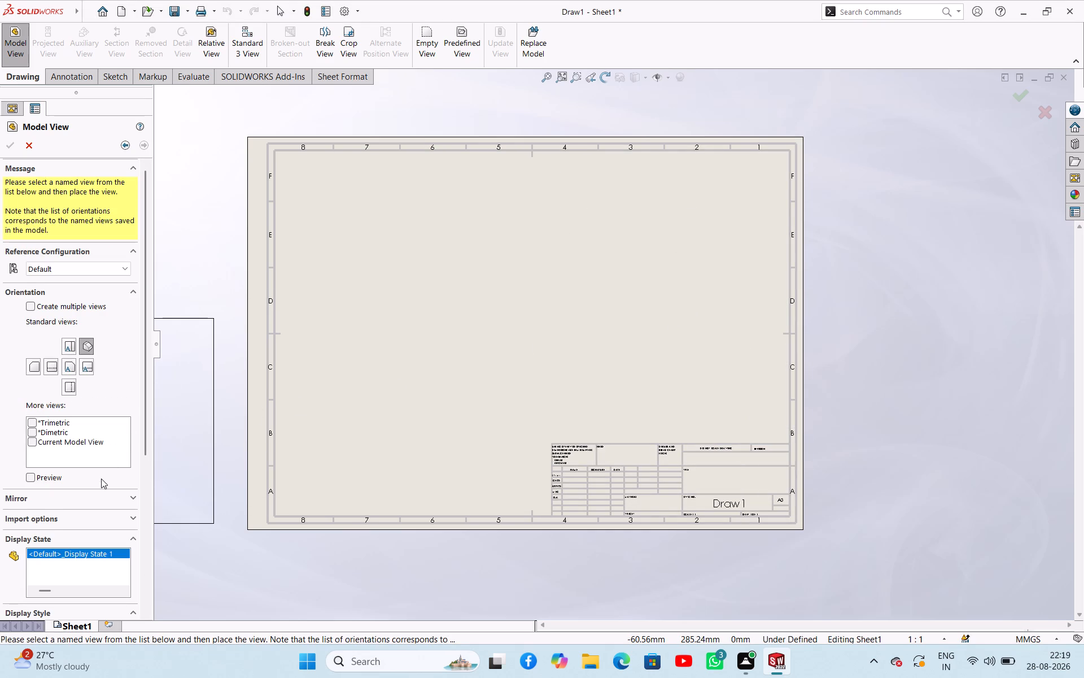
scroll(100, 491, "down", 3)
left_click(97, 384)
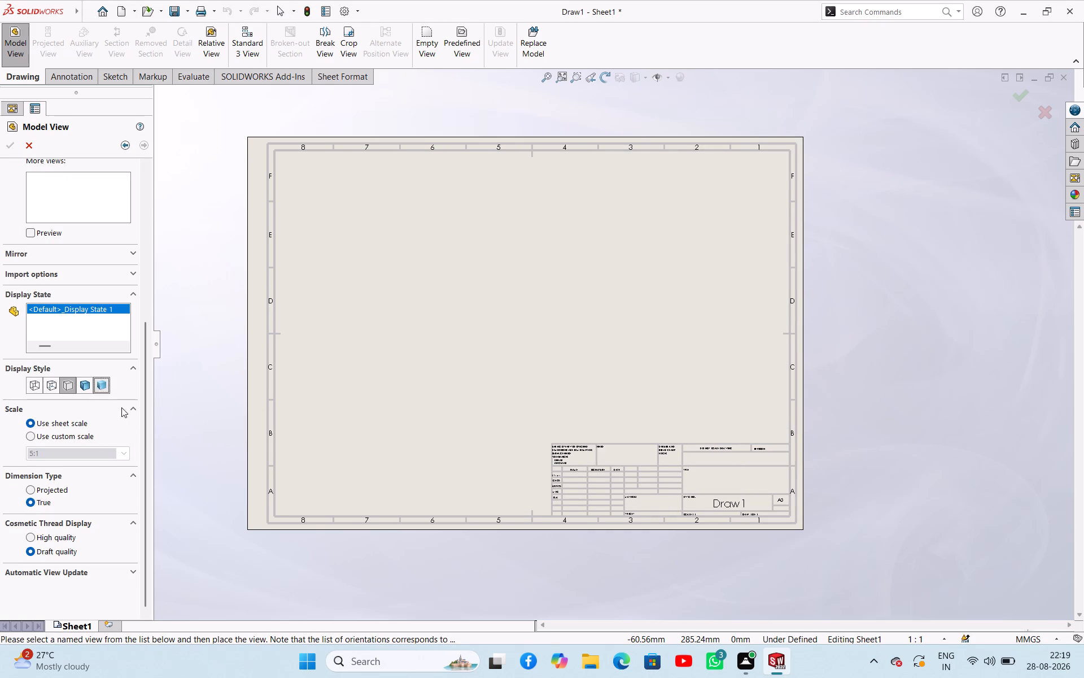
left_click(655, 305)
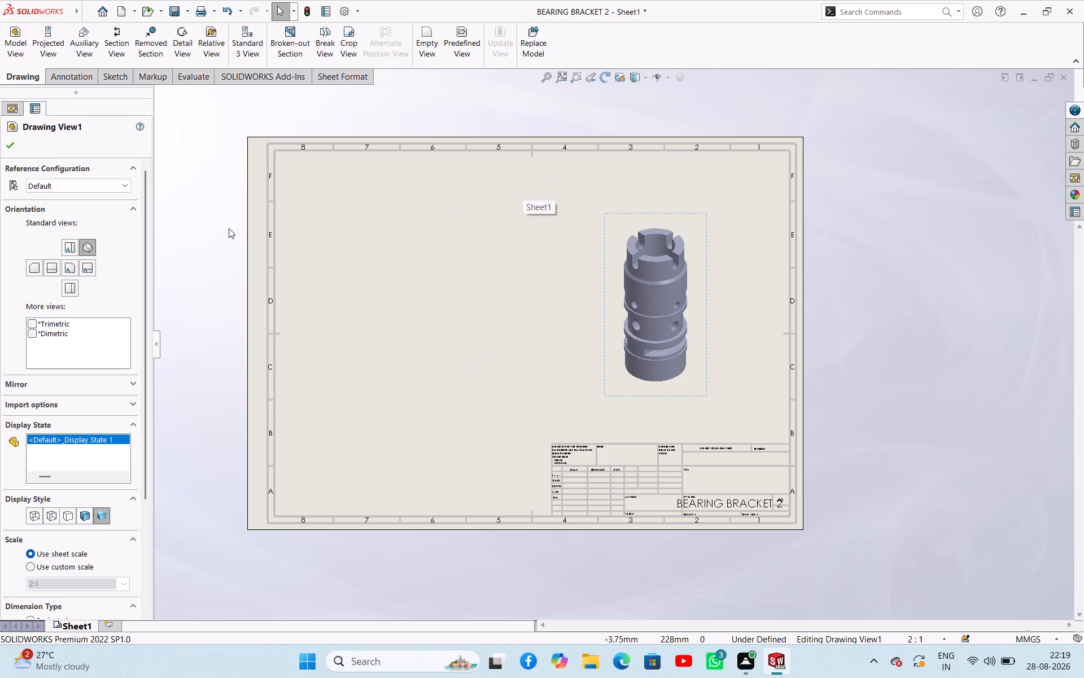
left_click(10, 149)
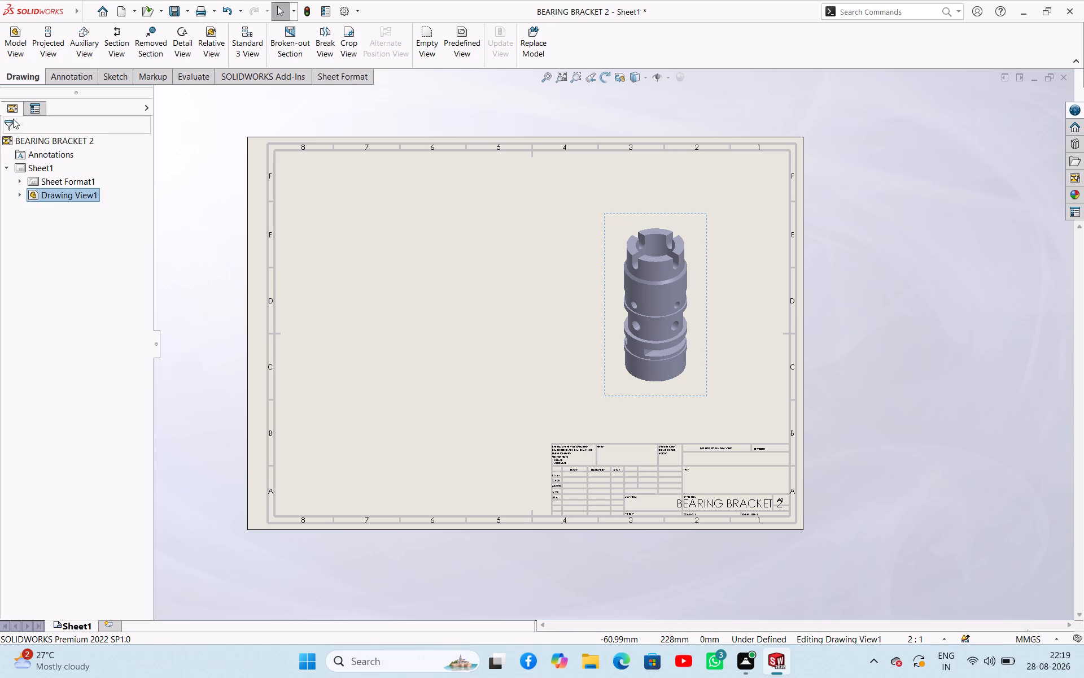
Insert a front model view of BEARING BRACKET 2 on the sheet's left side, without adding any projected views.
left_click(23, 35)
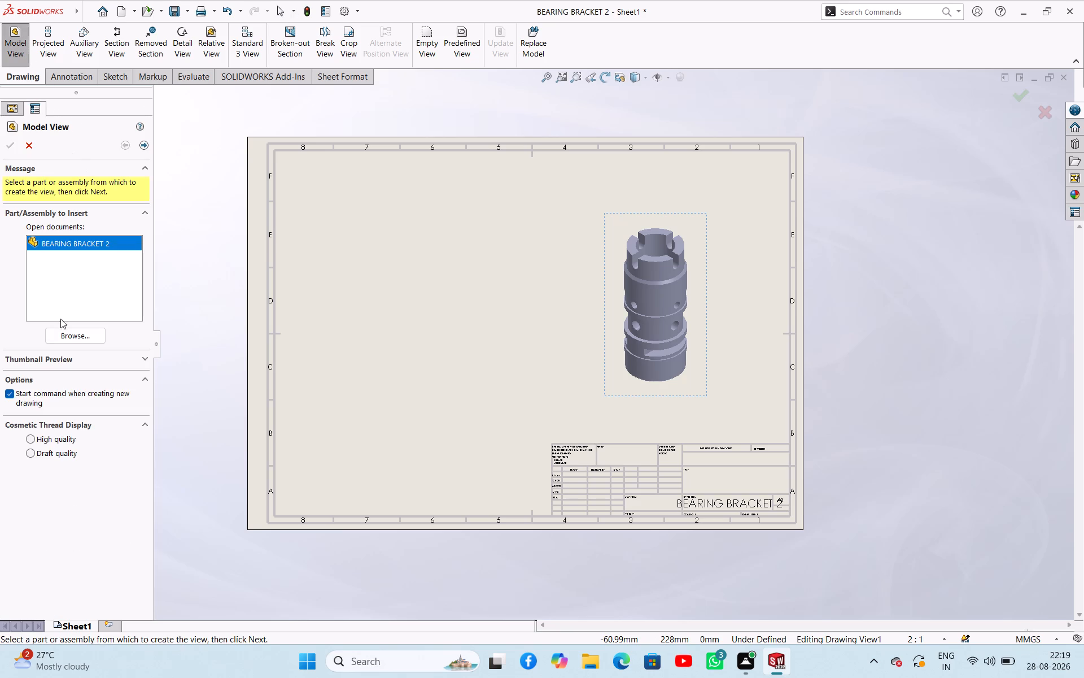
left_click(89, 339)
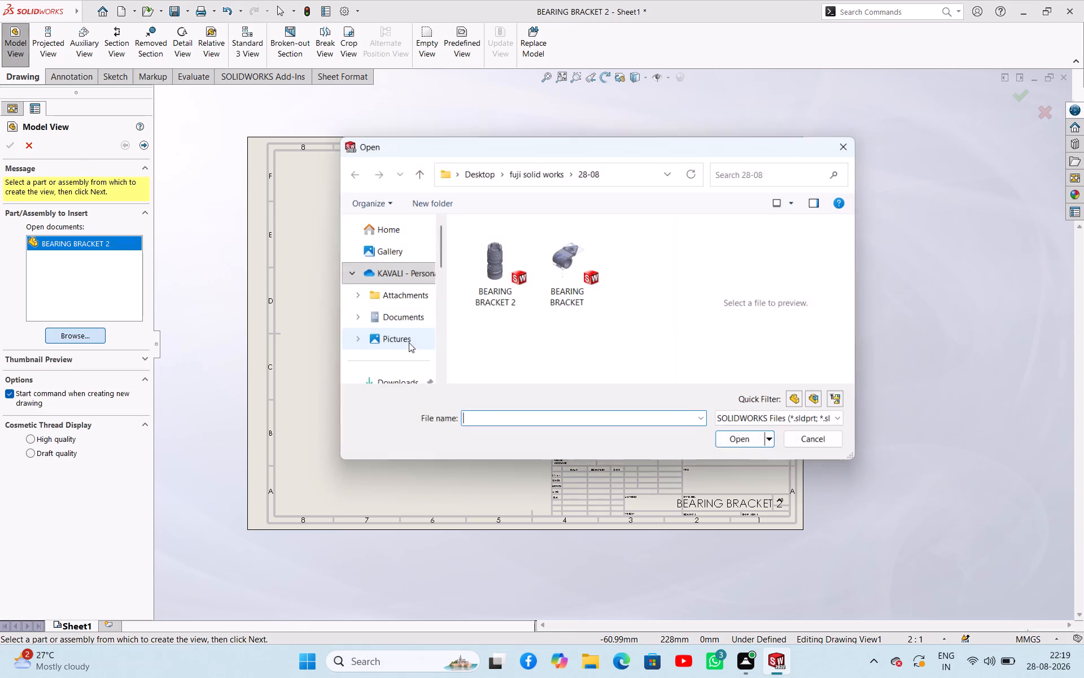
left_click(491, 268)
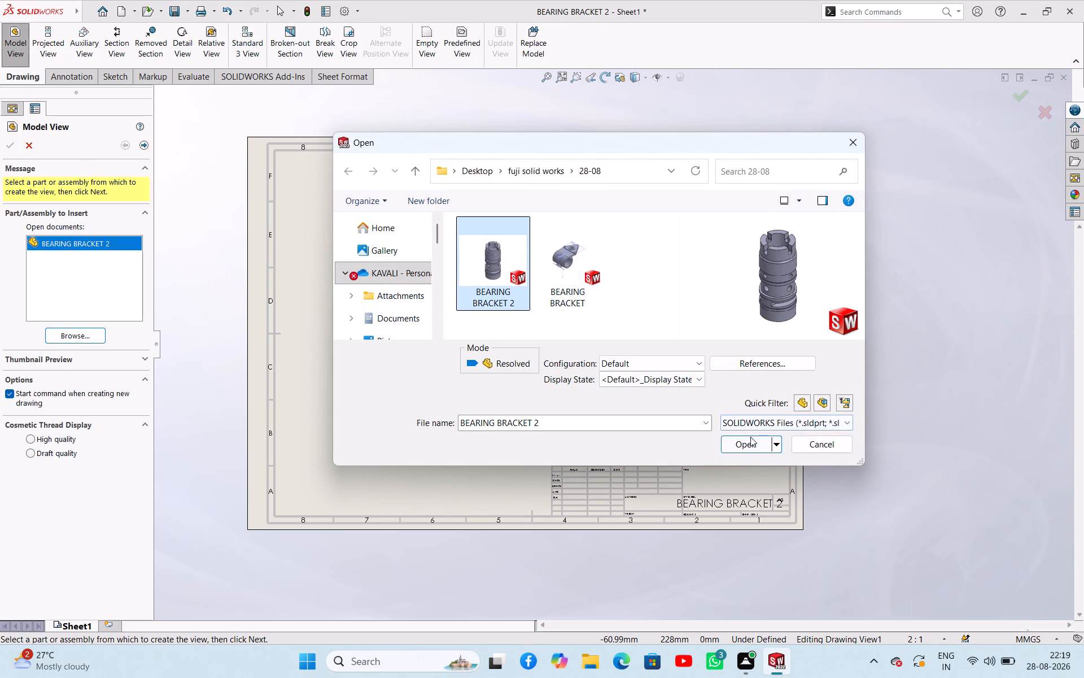
left_click(749, 441)
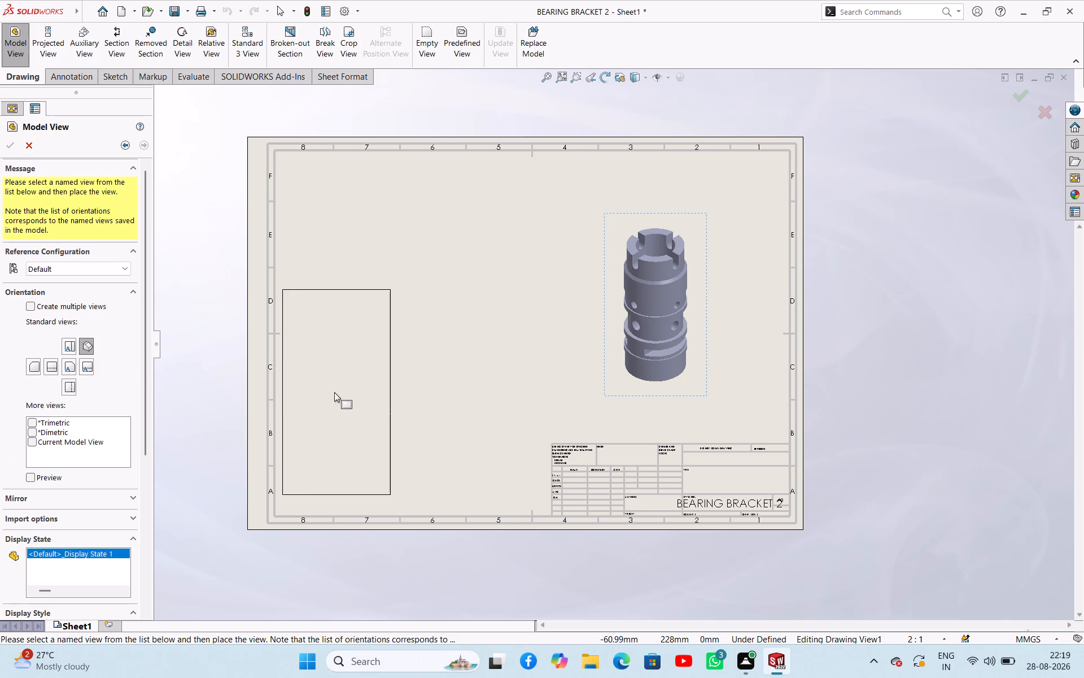
left_click(64, 371)
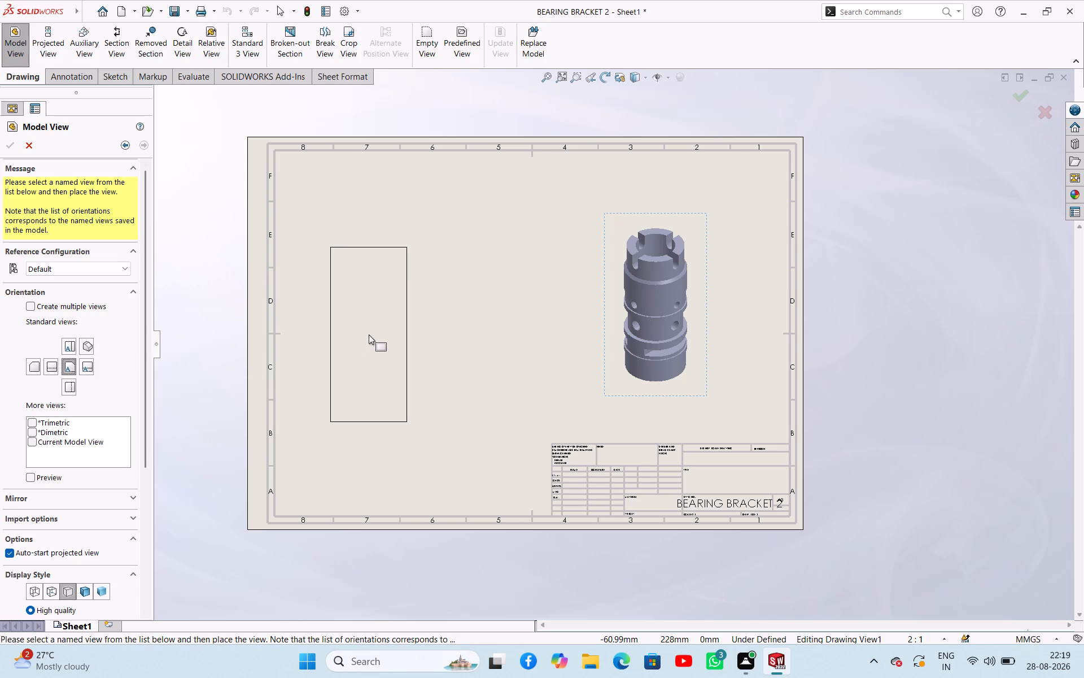
left_click(364, 345)
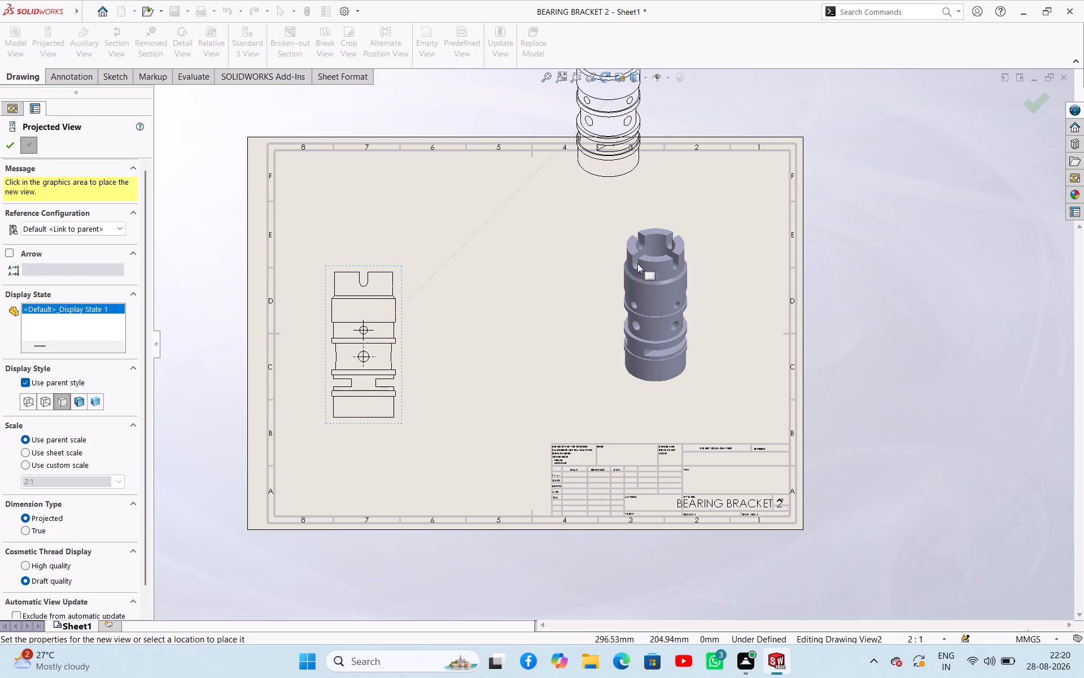
key("Escape")
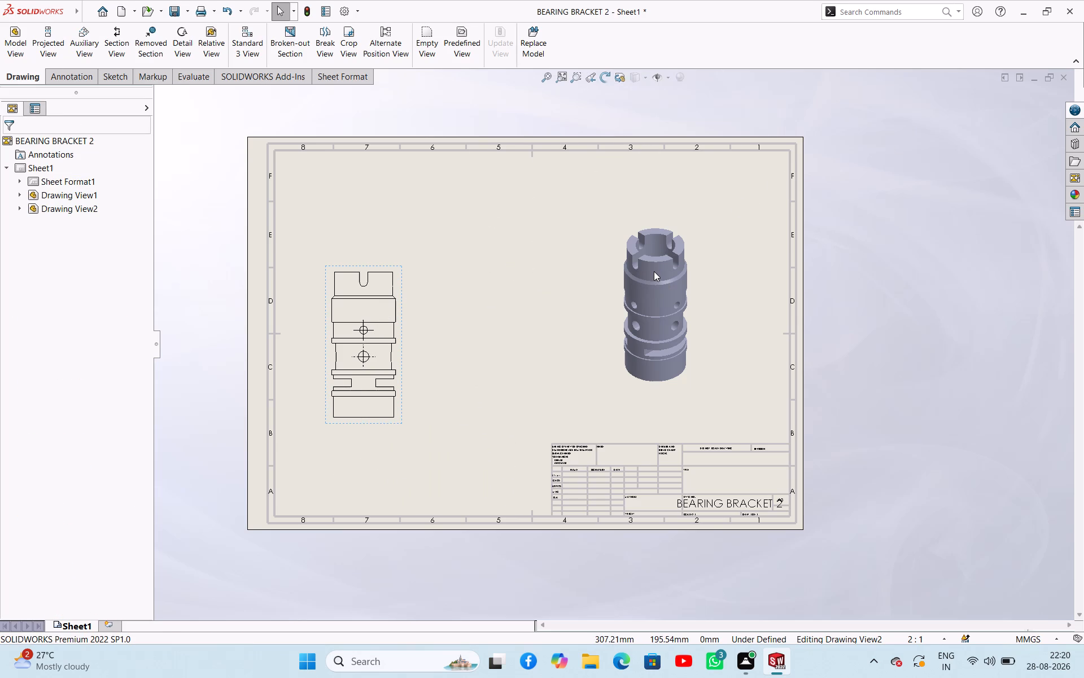
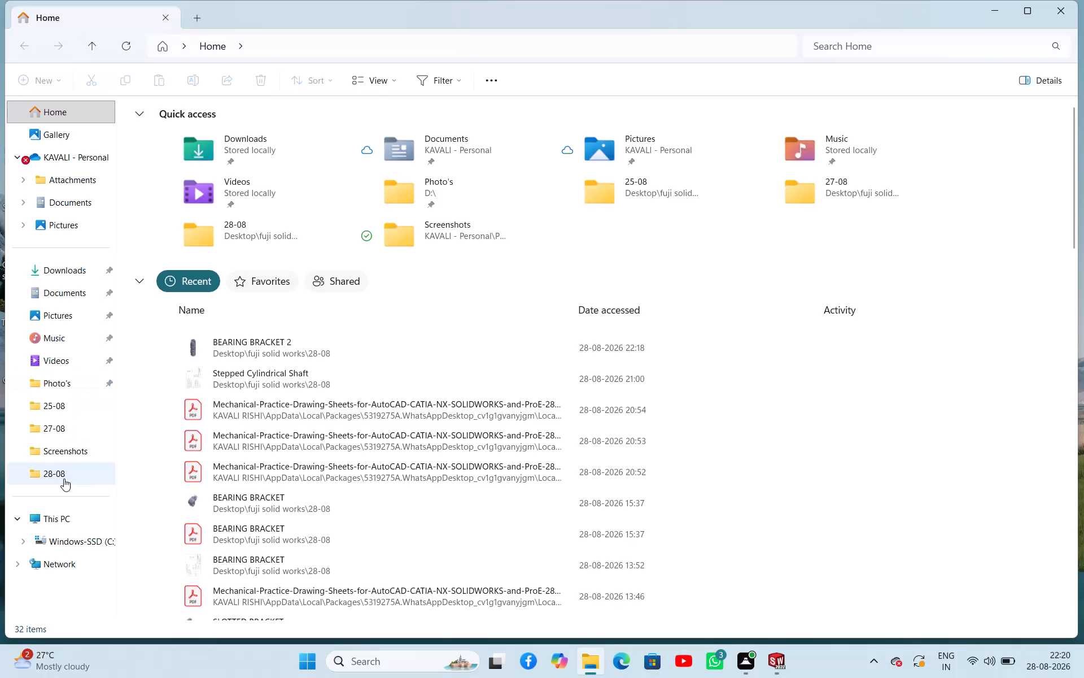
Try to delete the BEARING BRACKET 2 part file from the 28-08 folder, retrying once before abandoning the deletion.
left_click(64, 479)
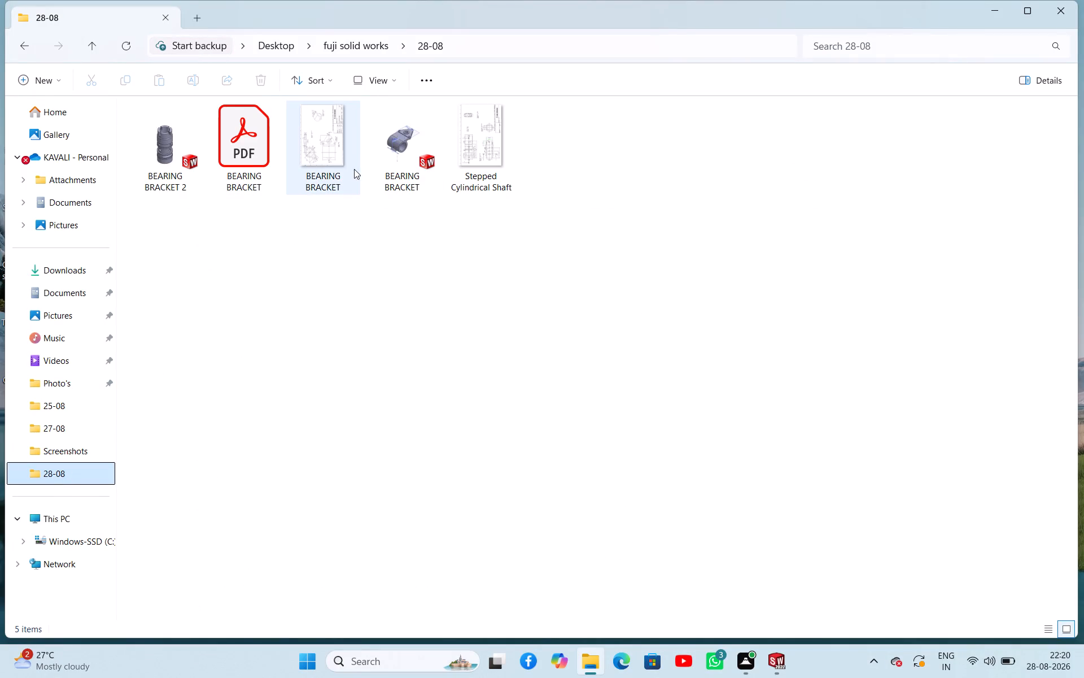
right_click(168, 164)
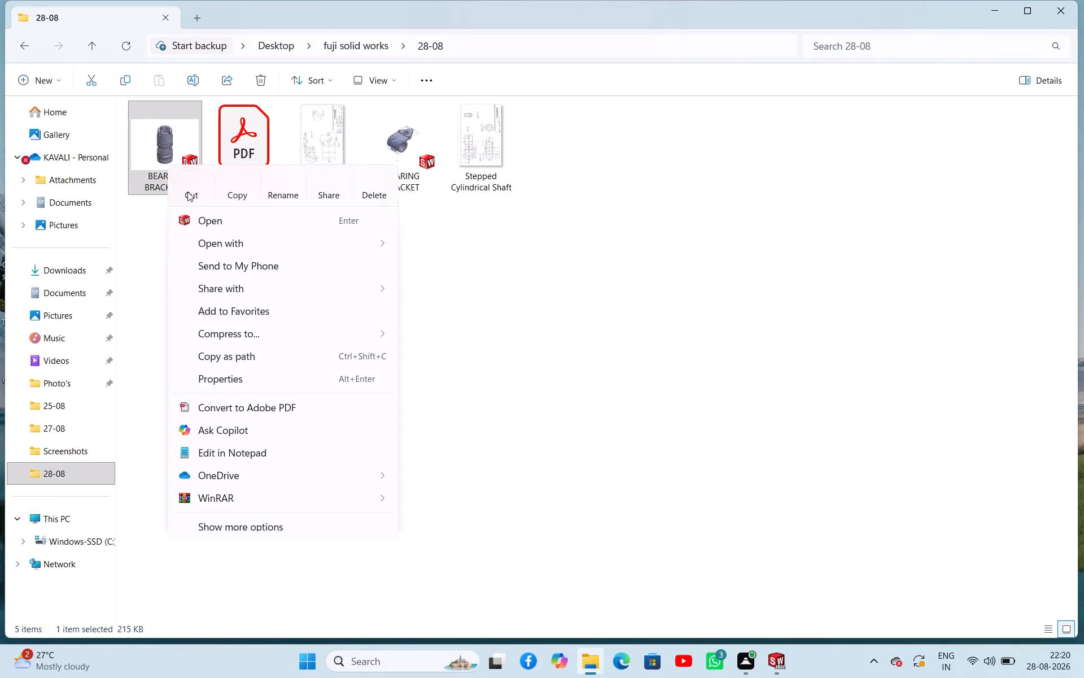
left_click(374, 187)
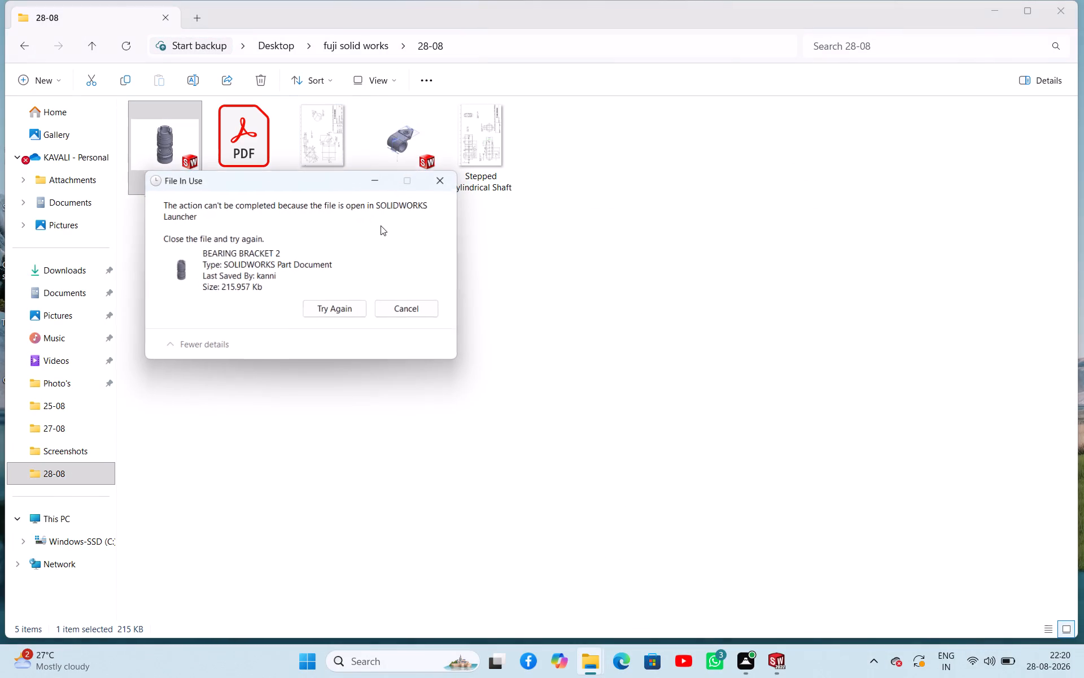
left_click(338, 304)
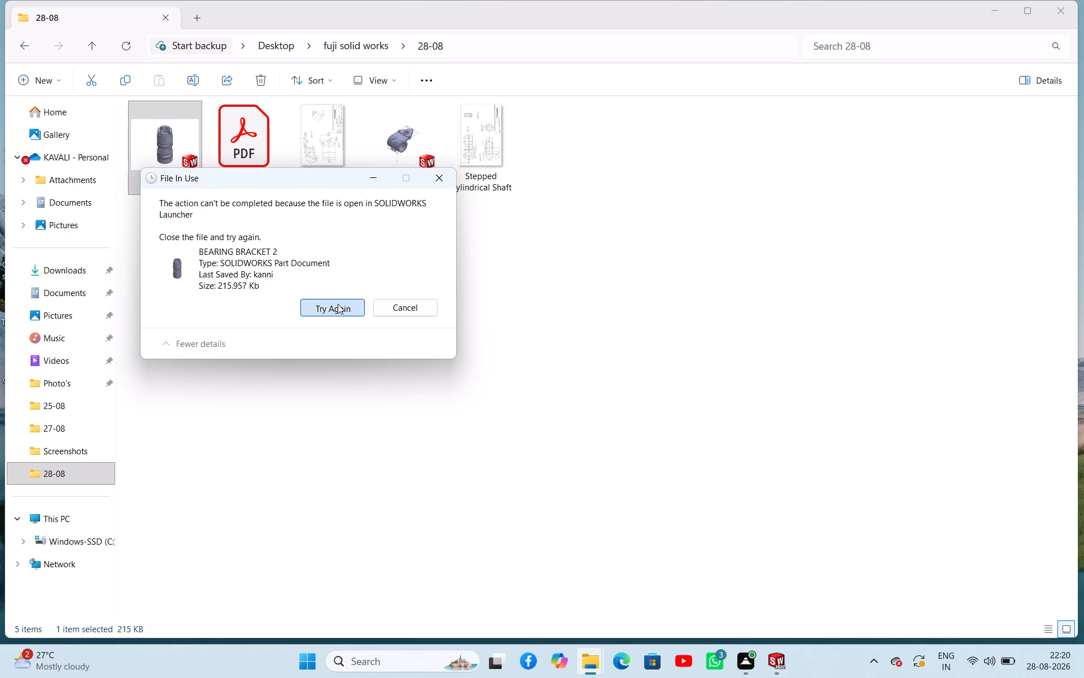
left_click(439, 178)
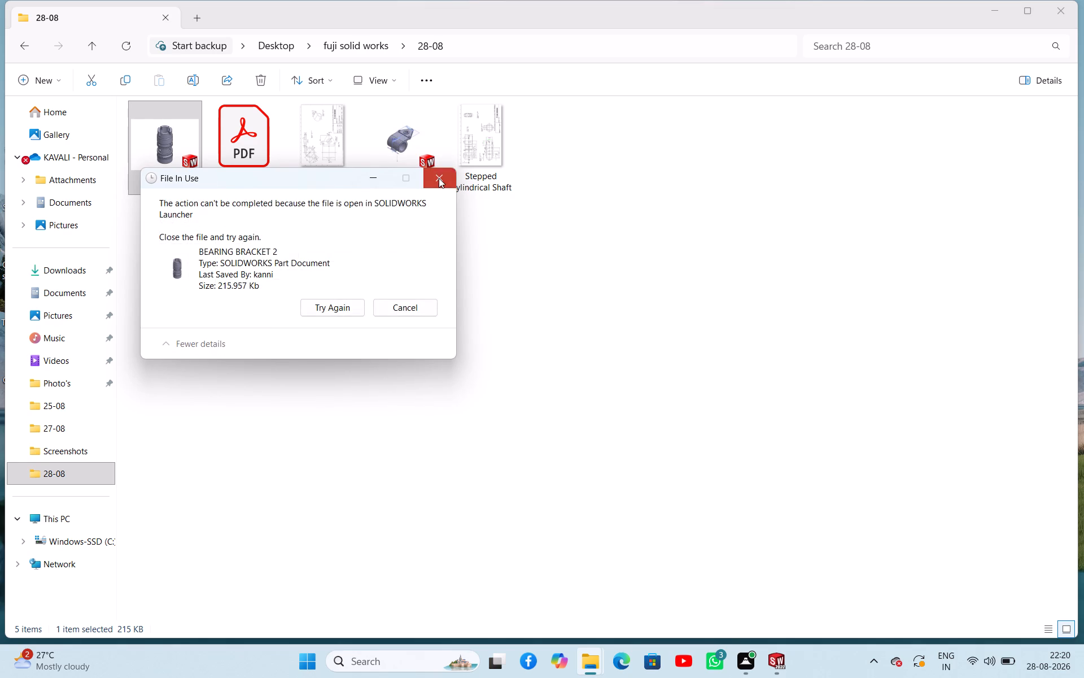
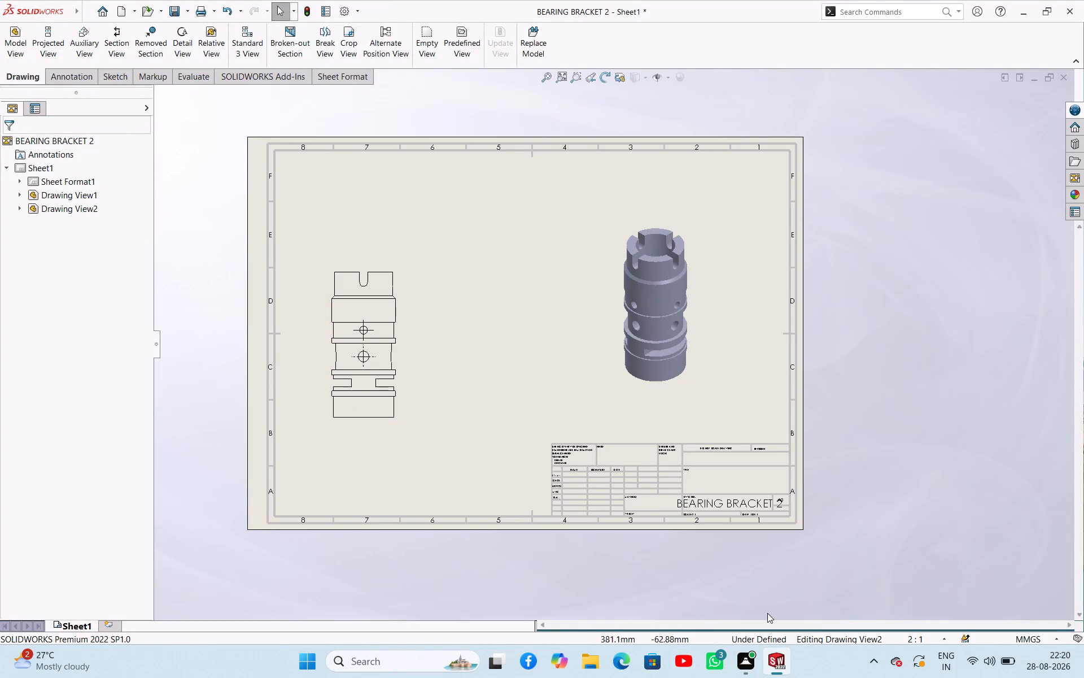
Save the BEARING BRACKET 2 part in the 28-08 folder under a new name starting with STEPPED, redirecting open references to the new file.
left_click(728, 585)
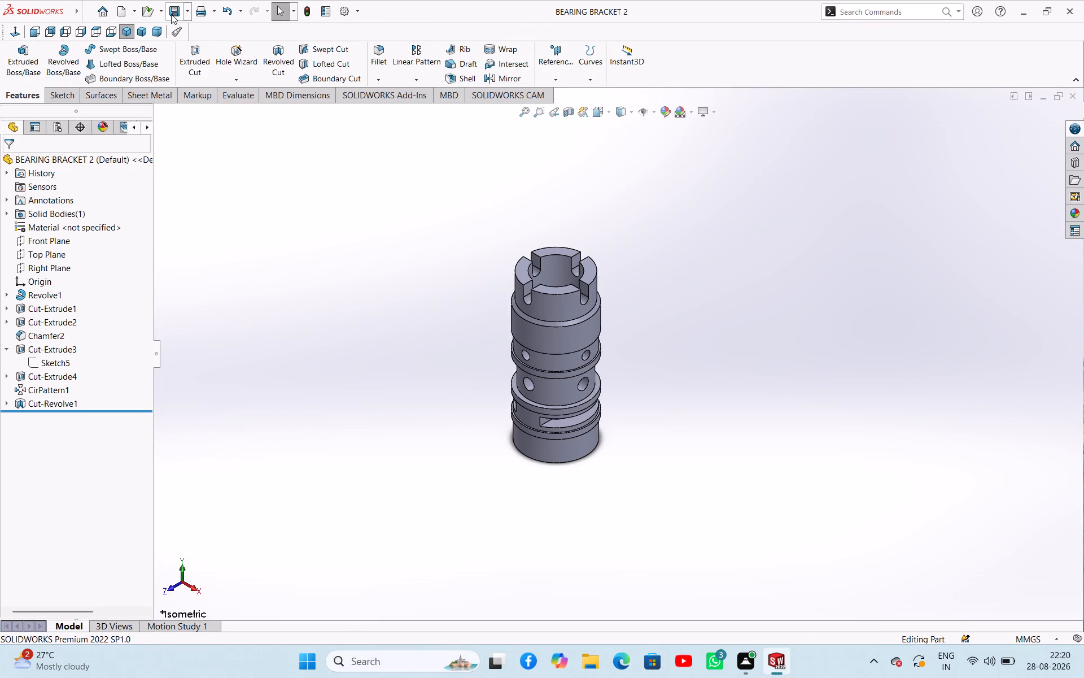
left_click(187, 16)
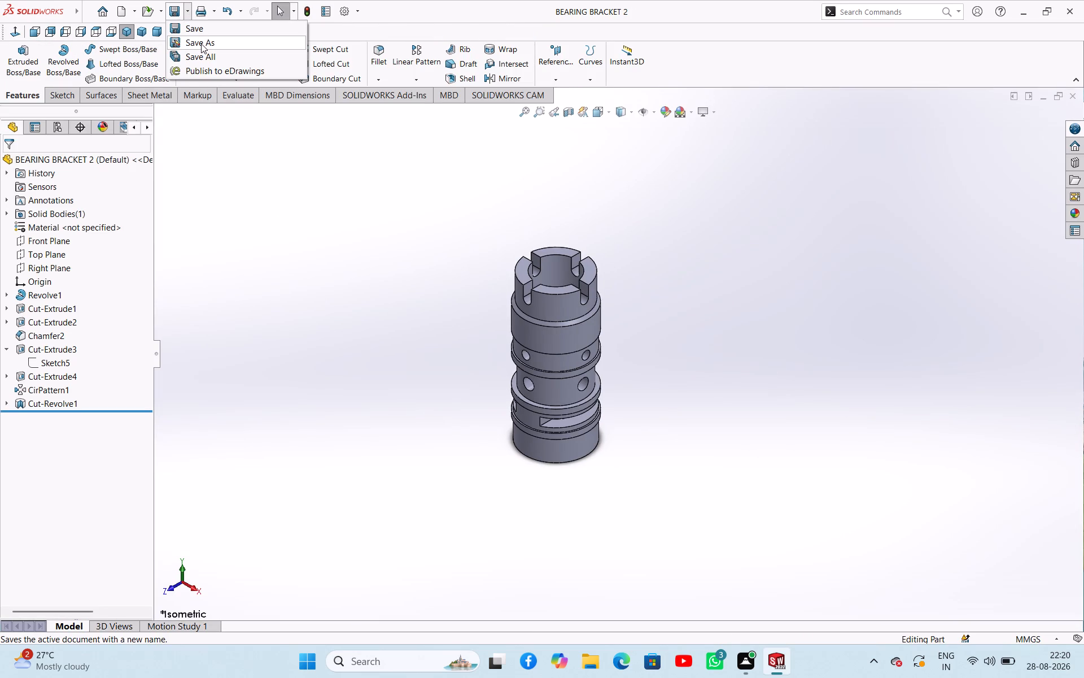
left_click(201, 44)
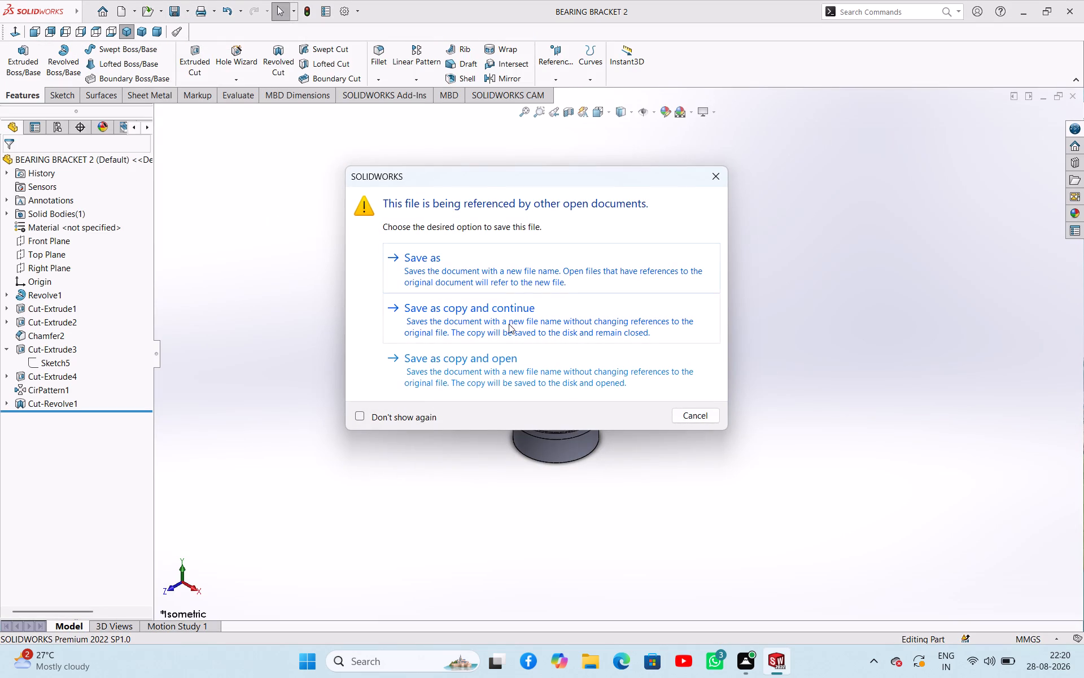
left_click(472, 270)
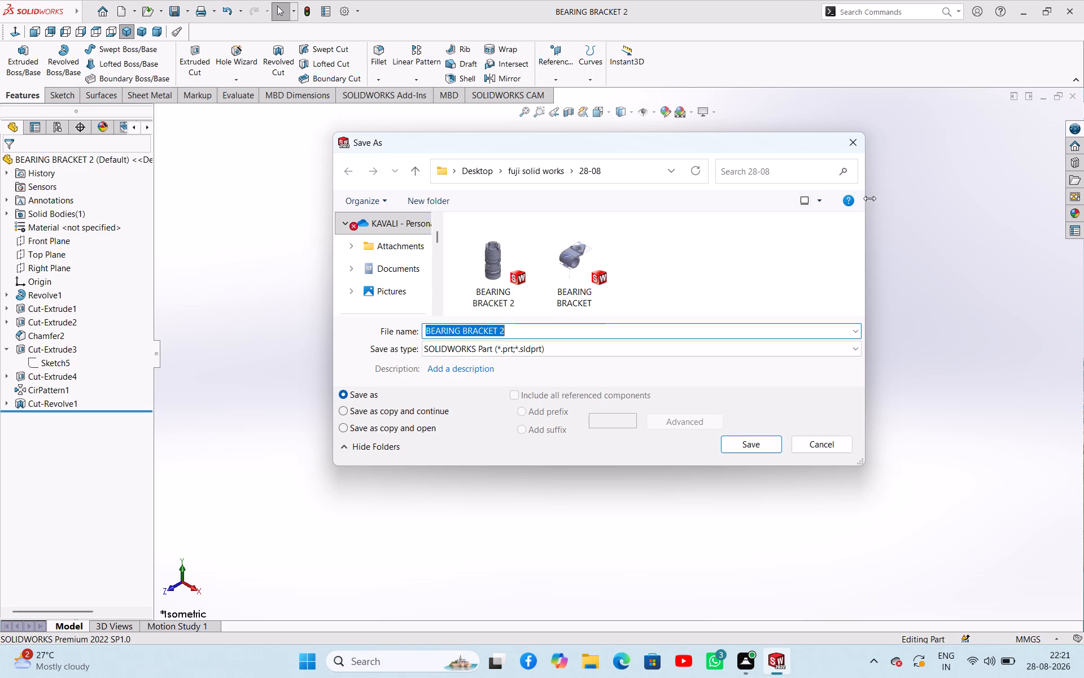
key("s")
type("TEPP")
type("ED")
key("space")
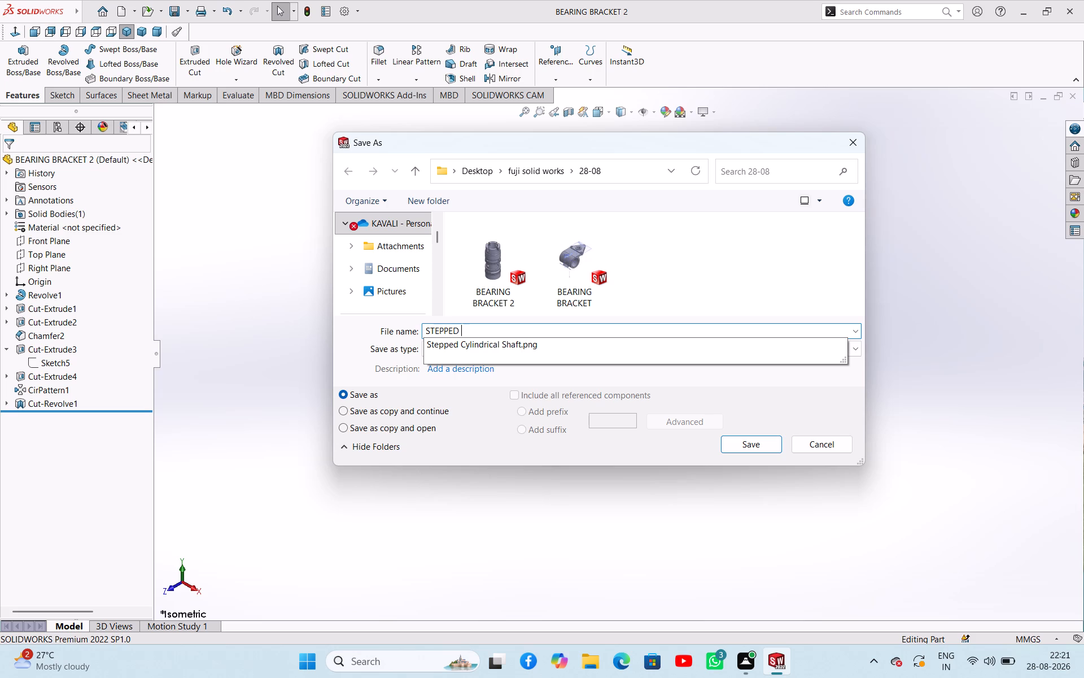
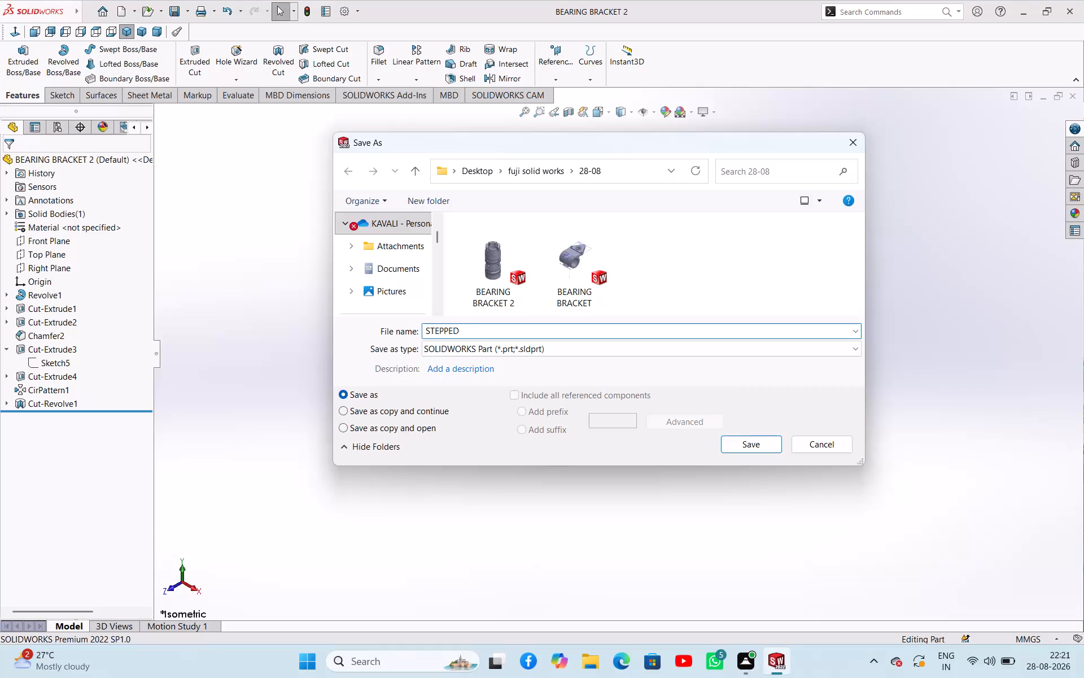
Complete the new file name as STEPPED CYLINDRICAL SHAFT and save the part in the 28-08 folder.
type("CYLI")
type("NDRICAL")
key("space")
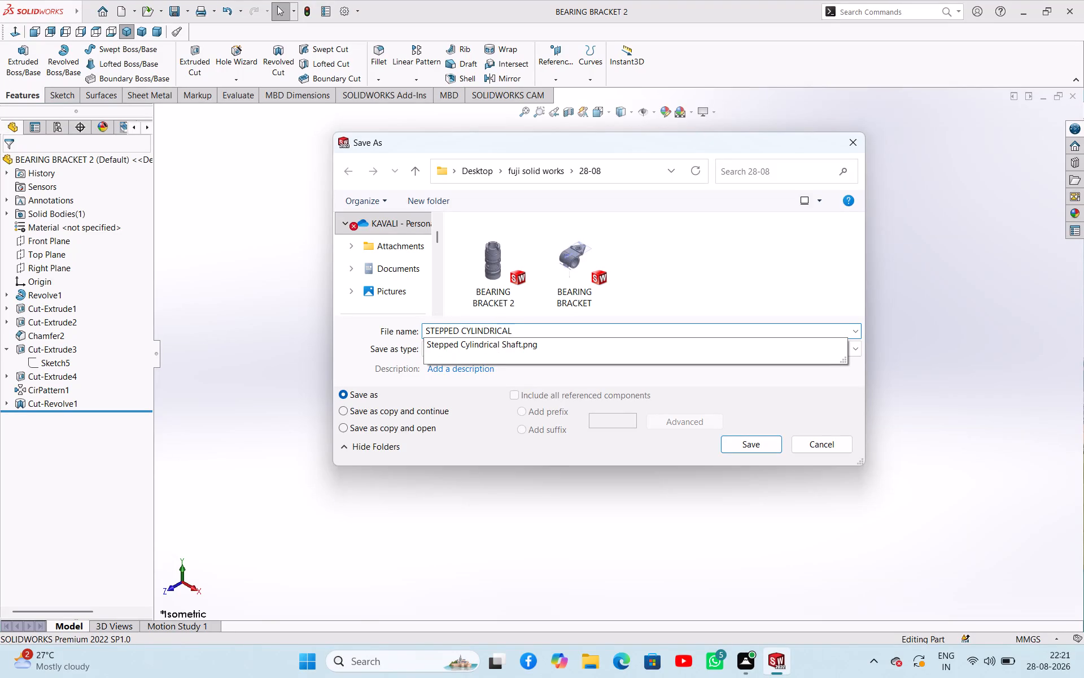
type("SHA")
key("f")
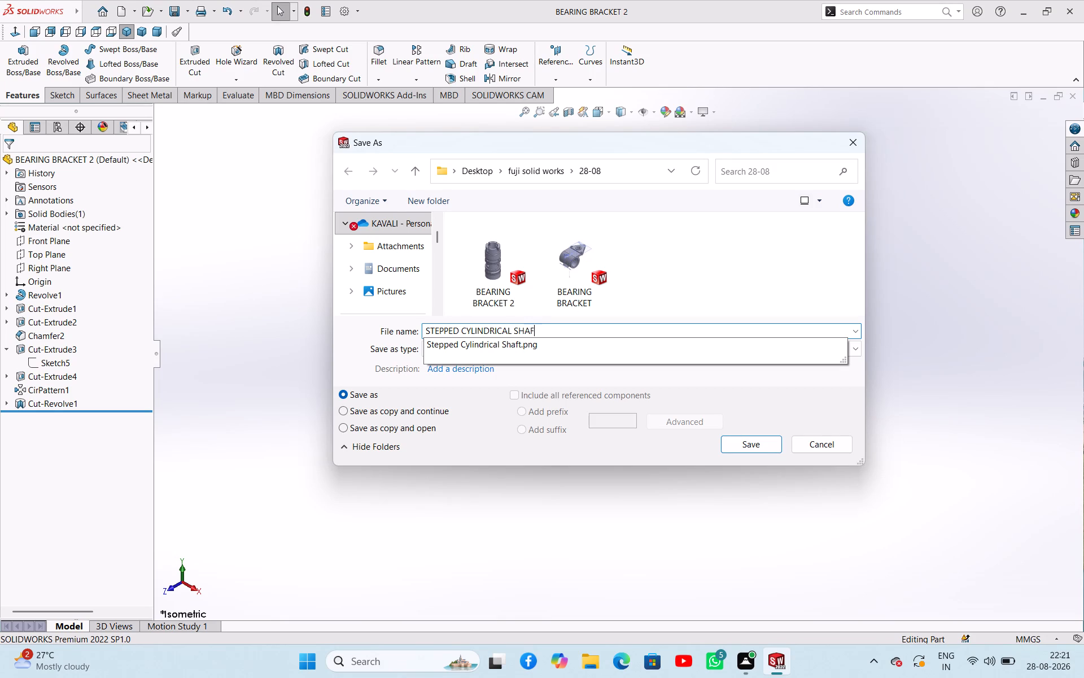
key("t")
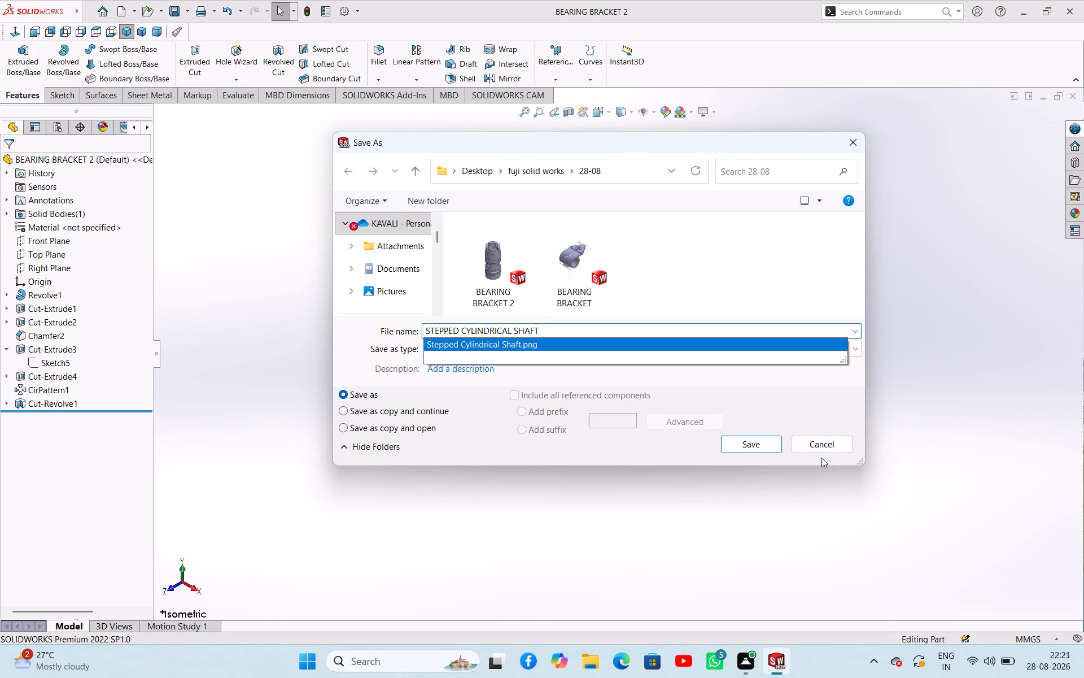
left_click(742, 446)
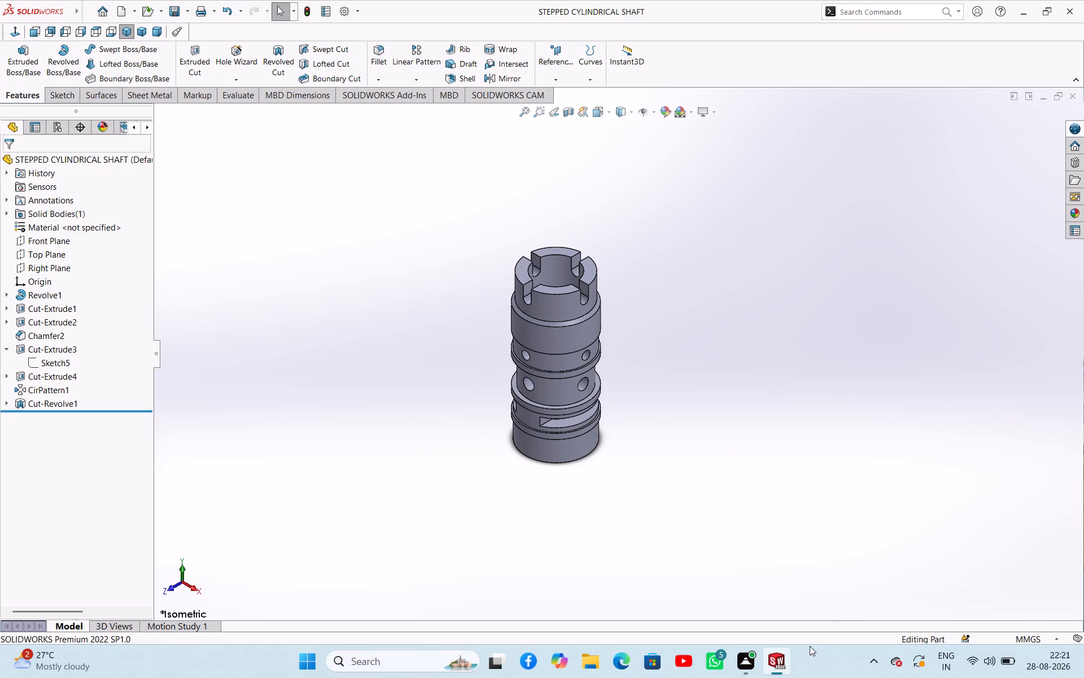
In the BEARING BRACKET 2 drawing, create vertical section A-A through the front view's centre axis and place it beside that view.
left_click(807, 579)
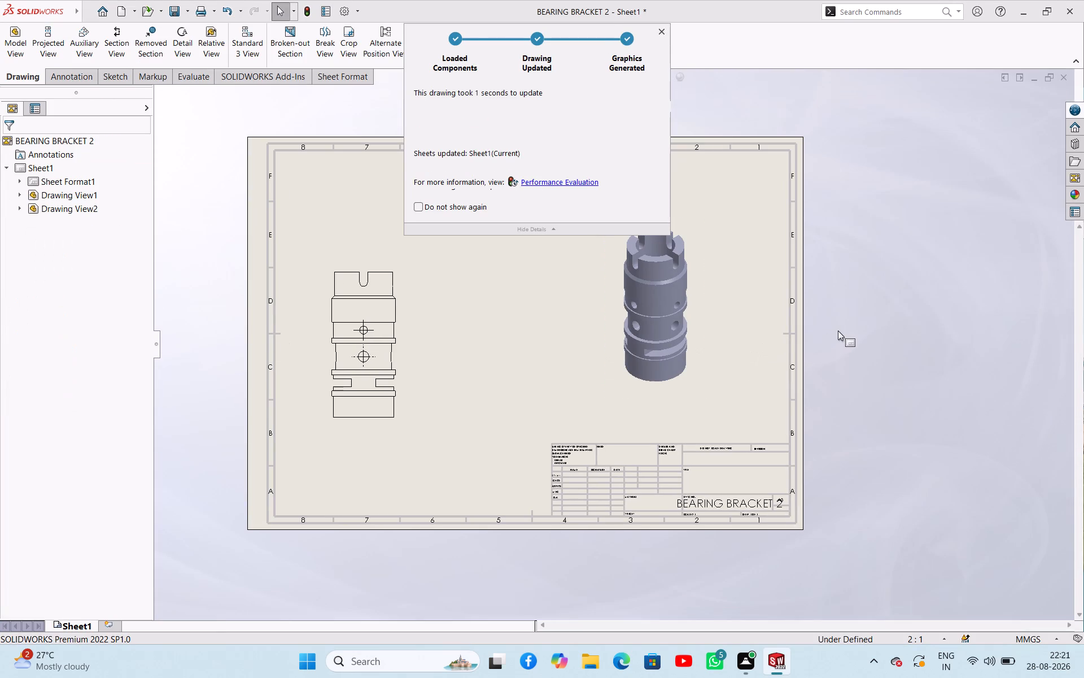
left_click(838, 331)
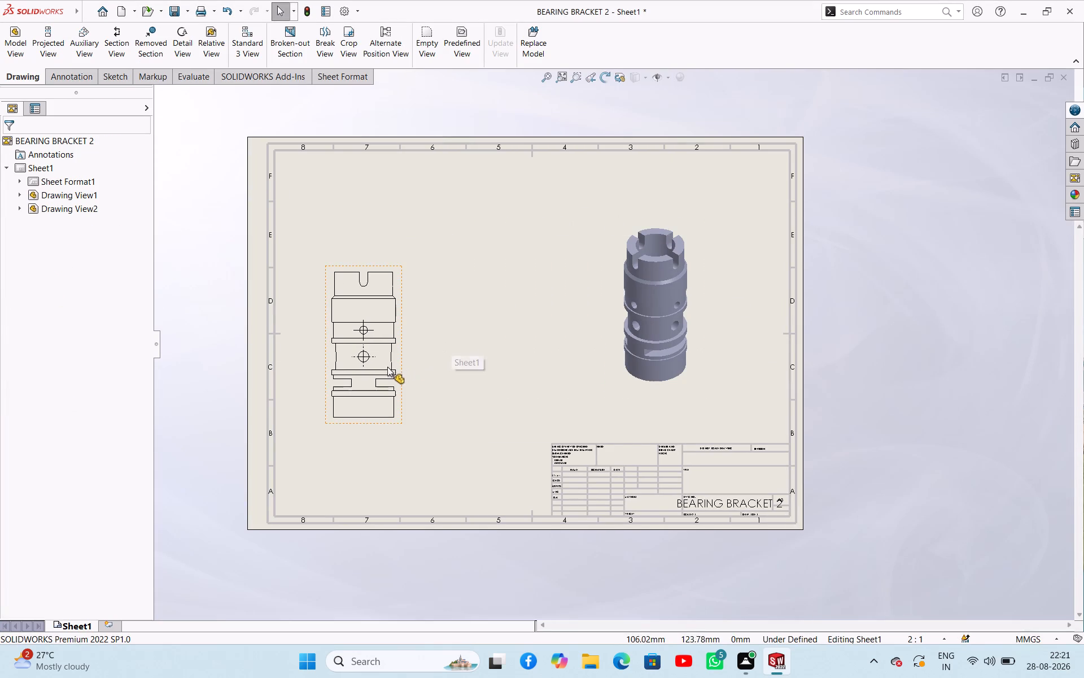
scroll(386, 370, "down", 1)
scroll(386, 370, "up", 1)
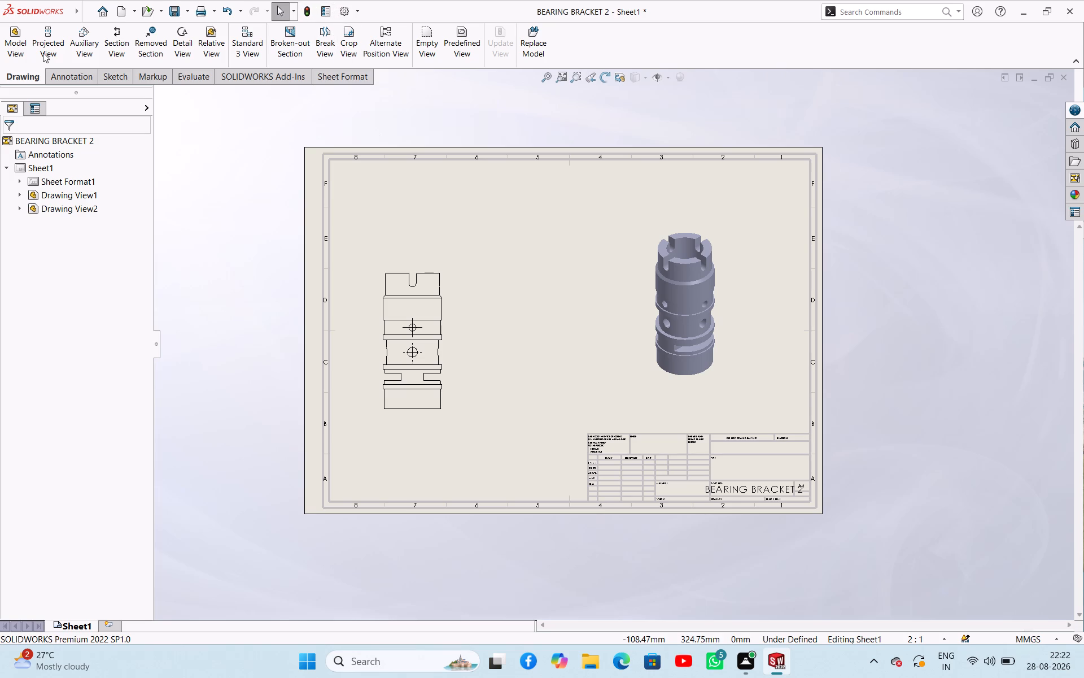
left_click(111, 46)
left_click(414, 330)
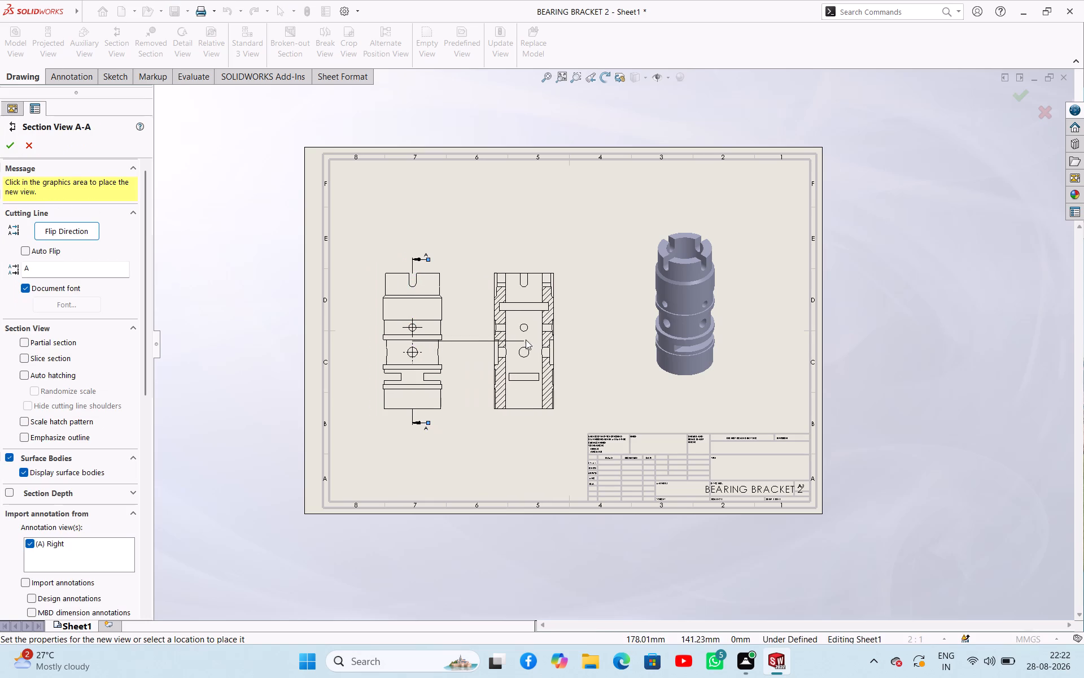
left_click(510, 357)
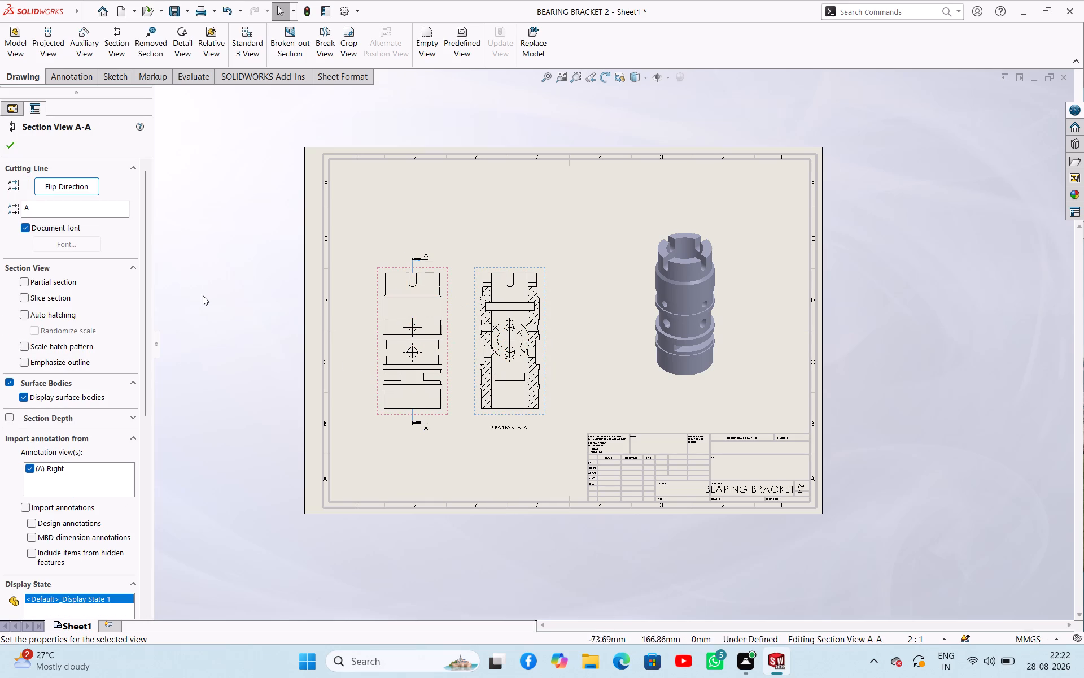
left_click(7, 147)
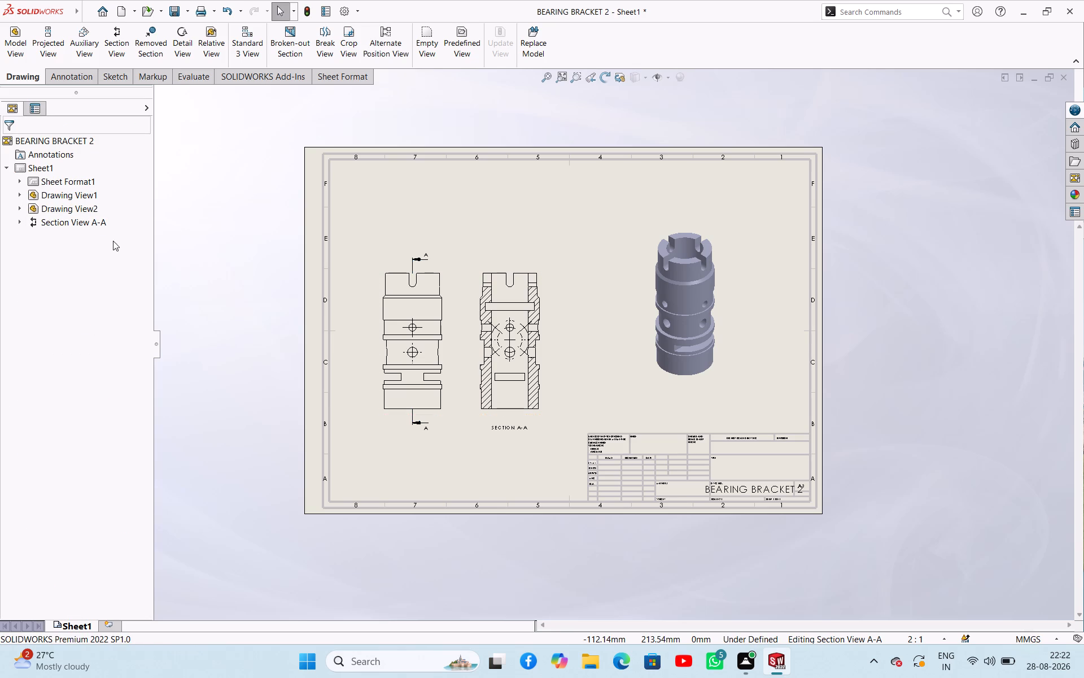
Create horizontal section B-B through the lower side slots of the front view and place it above that view.
left_click(111, 29)
left_click(62, 334)
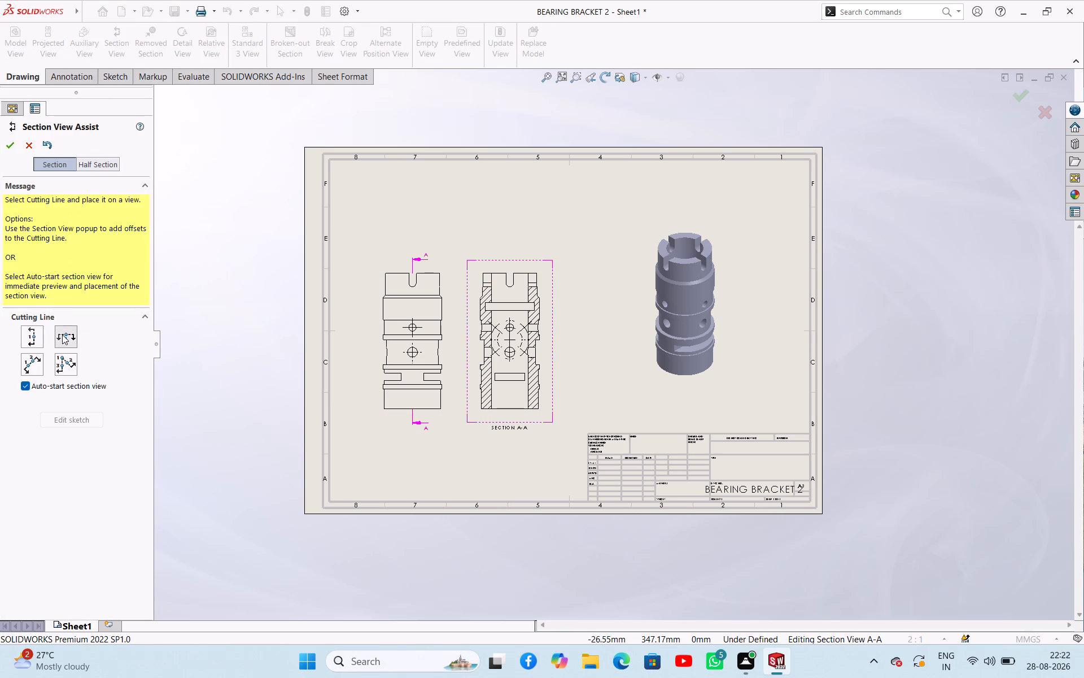
left_click(423, 377)
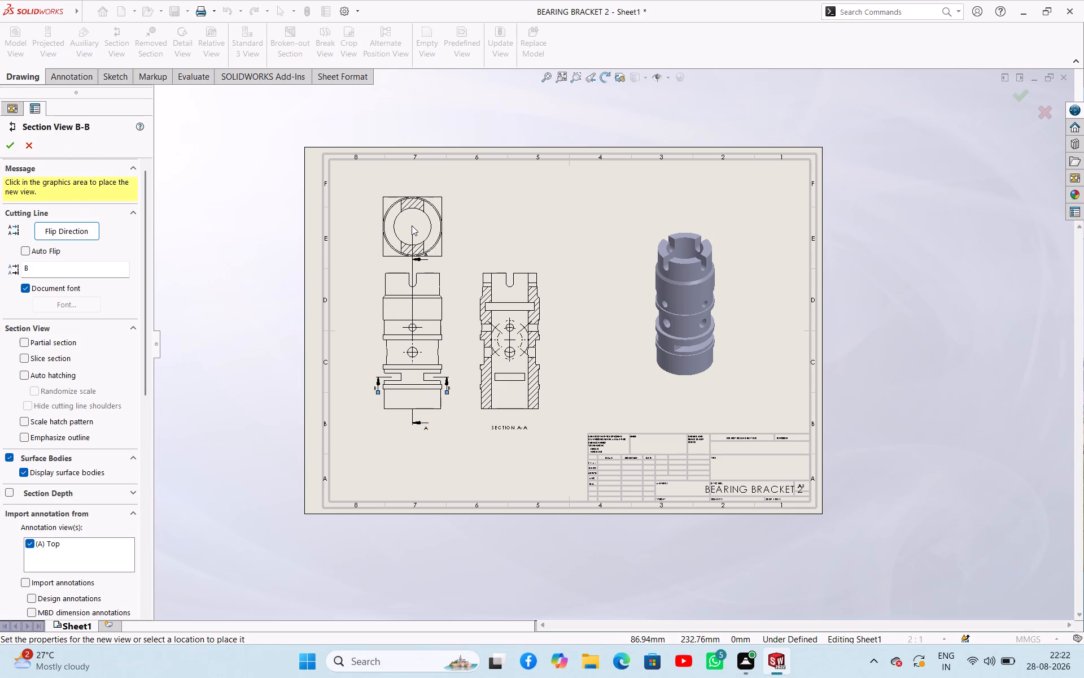
left_click(411, 211)
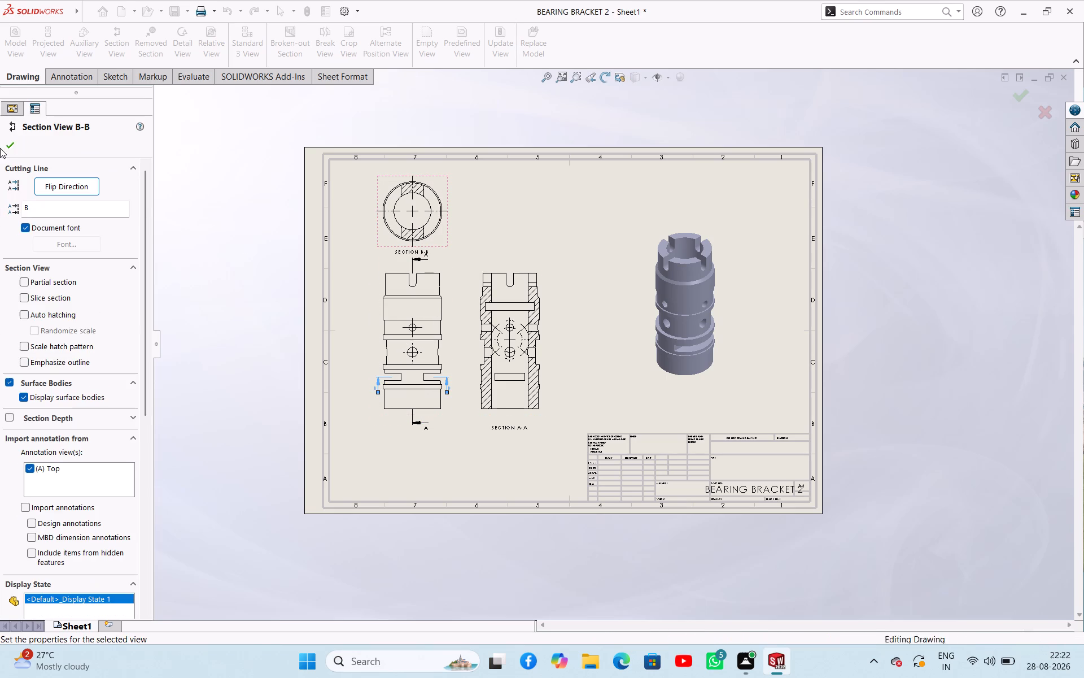
left_click(7, 147)
Dimension the diameters of the upper and lower cross holes in section A-A, placing both beside the view.
scroll(520, 283, "down", 6)
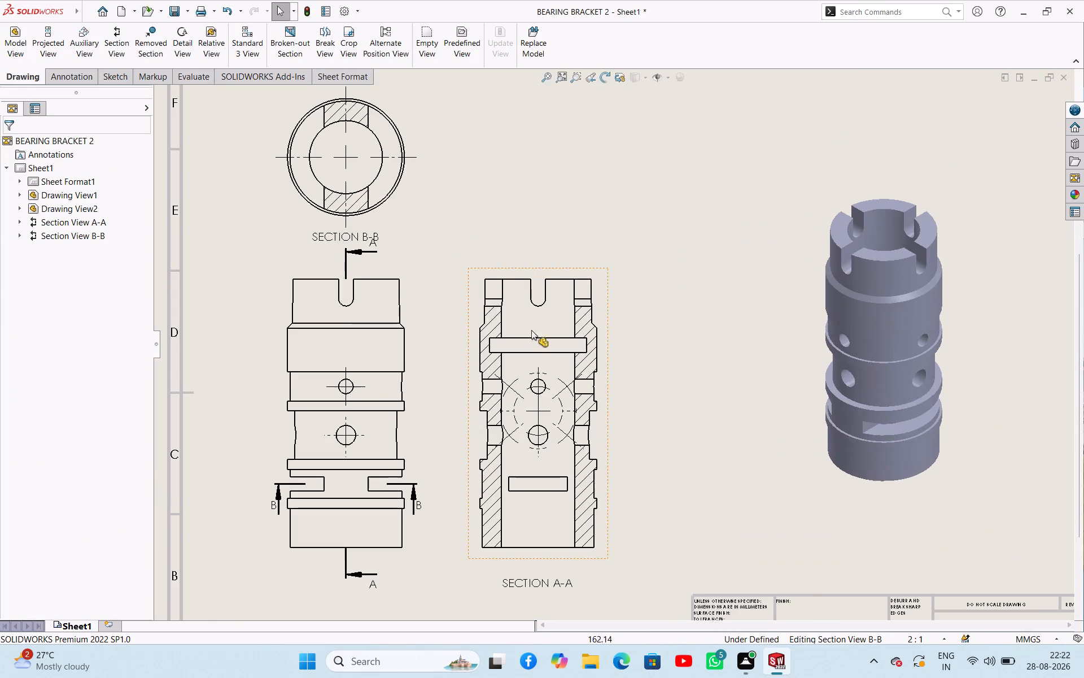
scroll(549, 363, "up", 1)
scroll(552, 370, "down", 3)
scroll(614, 425, "down", 3)
right_click_drag(709, 376, 720, 295)
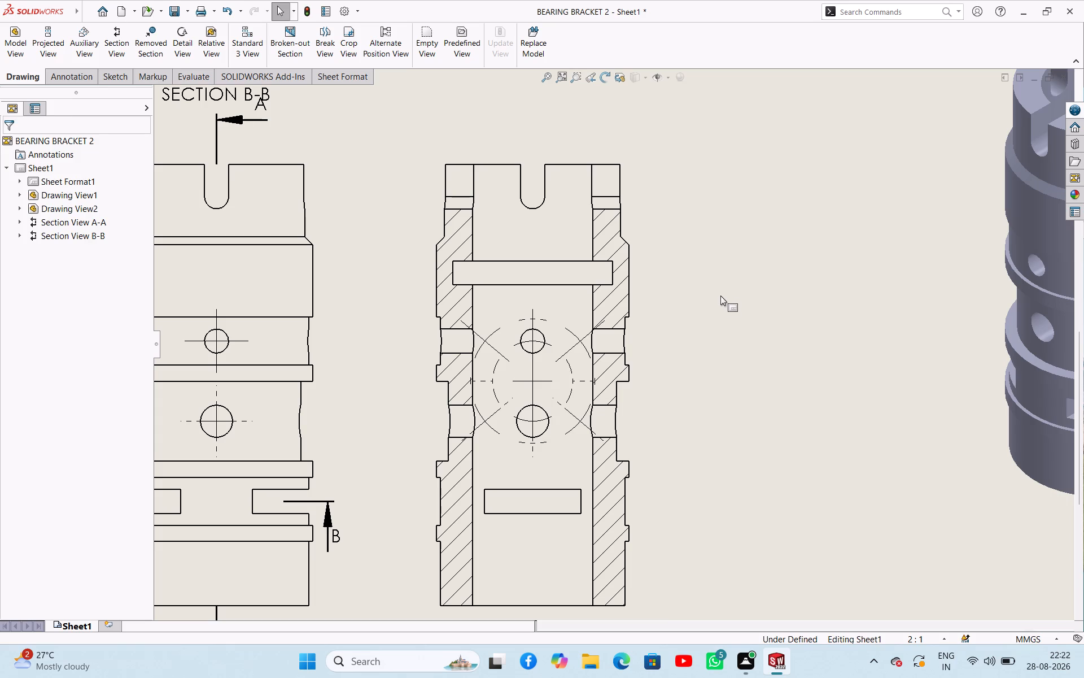
right_click_drag(720, 295, 724, 286)
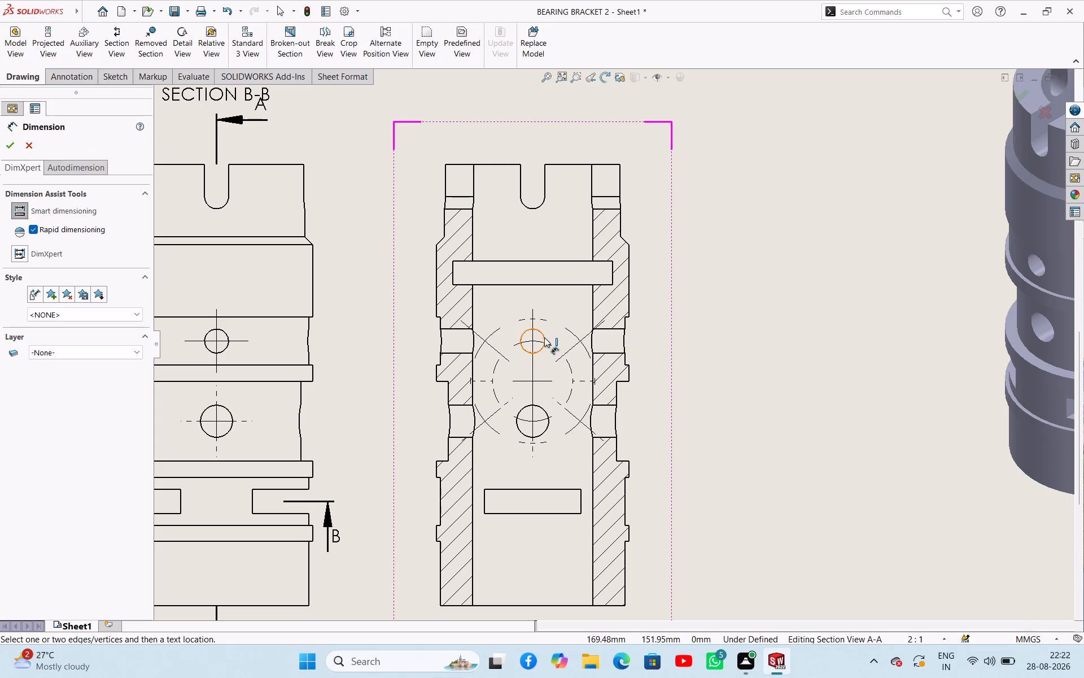
left_click(544, 338)
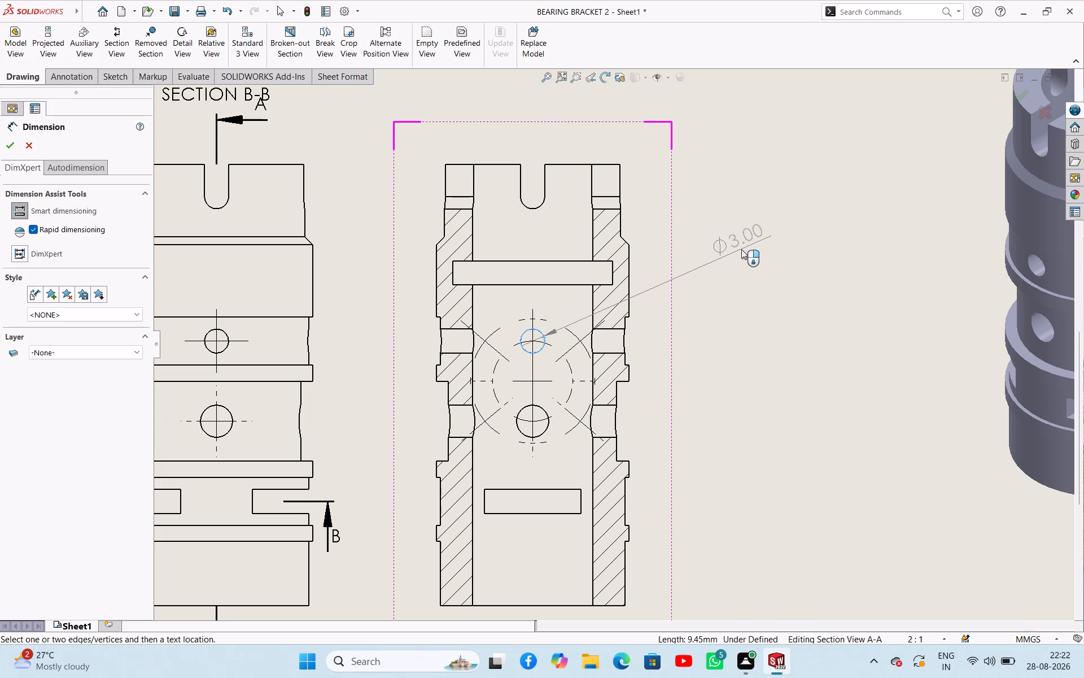
left_click(741, 249)
left_click(544, 411)
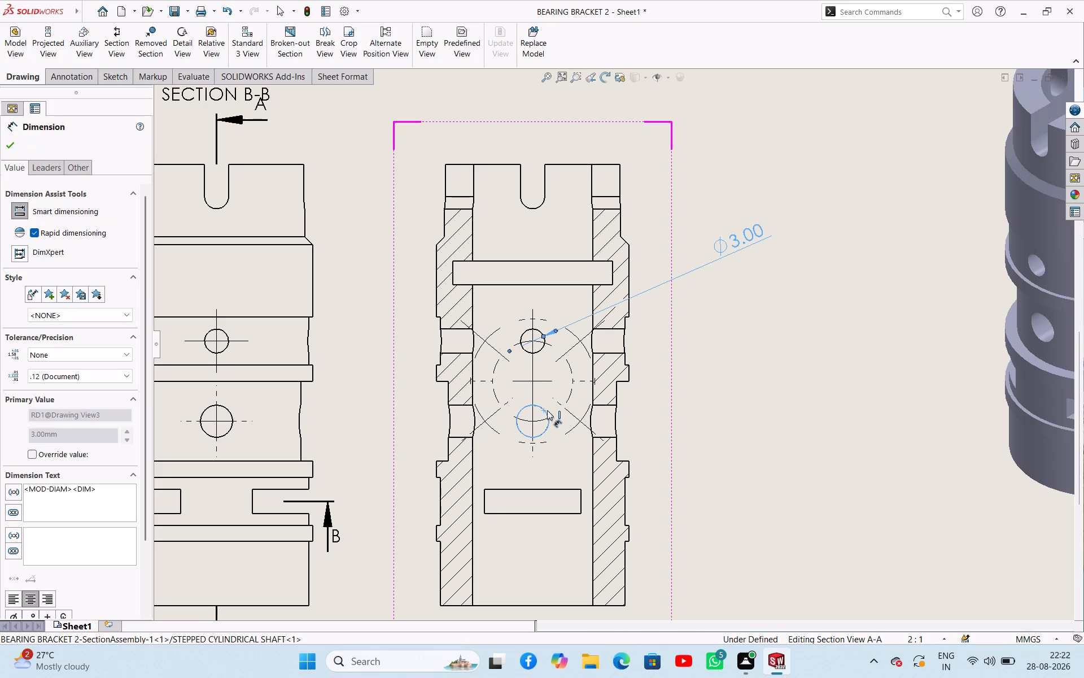
left_click(748, 358)
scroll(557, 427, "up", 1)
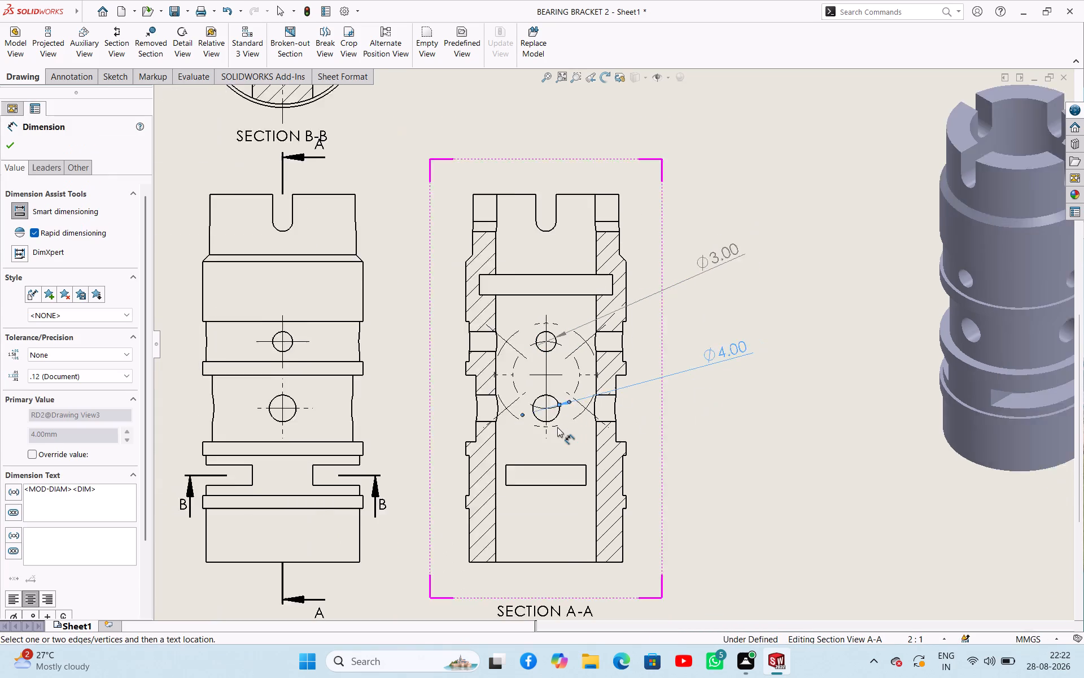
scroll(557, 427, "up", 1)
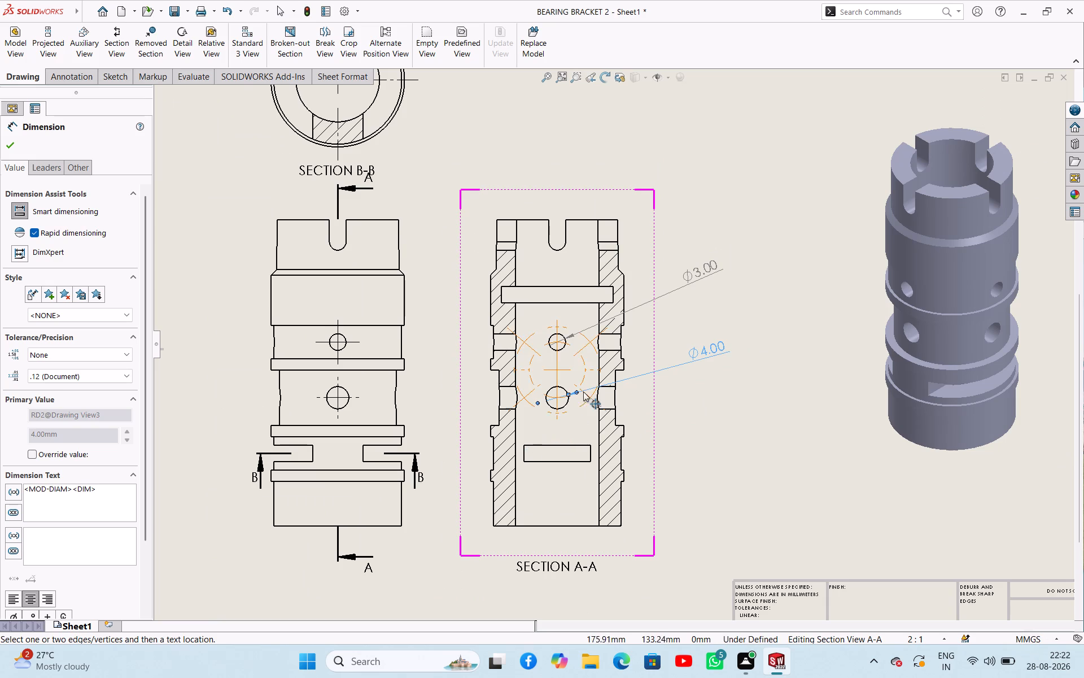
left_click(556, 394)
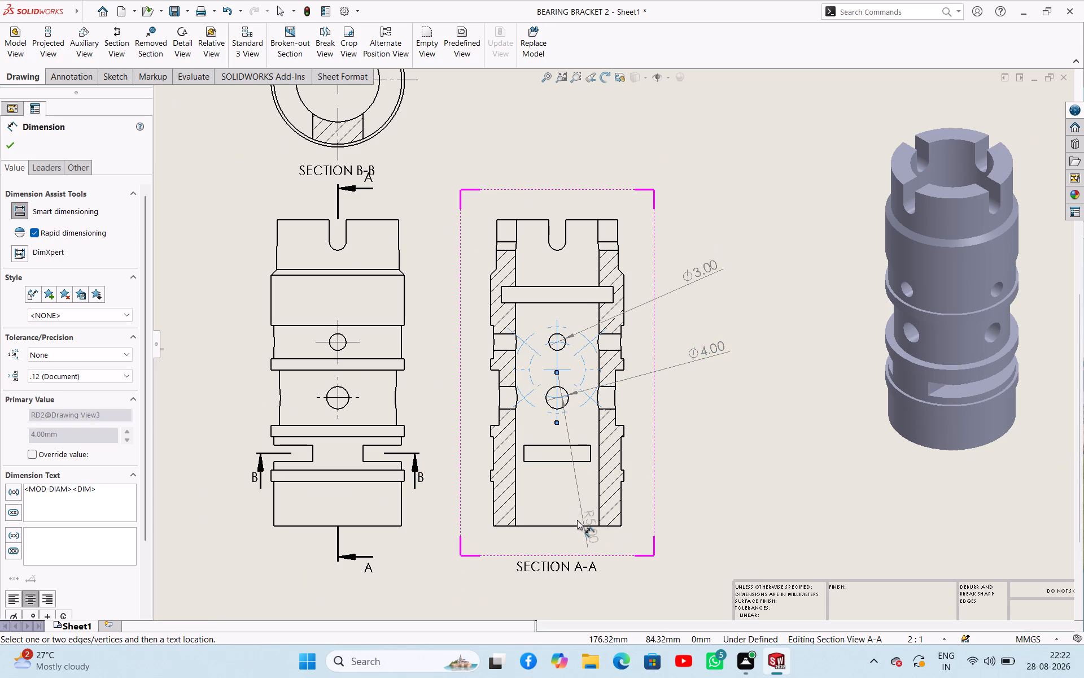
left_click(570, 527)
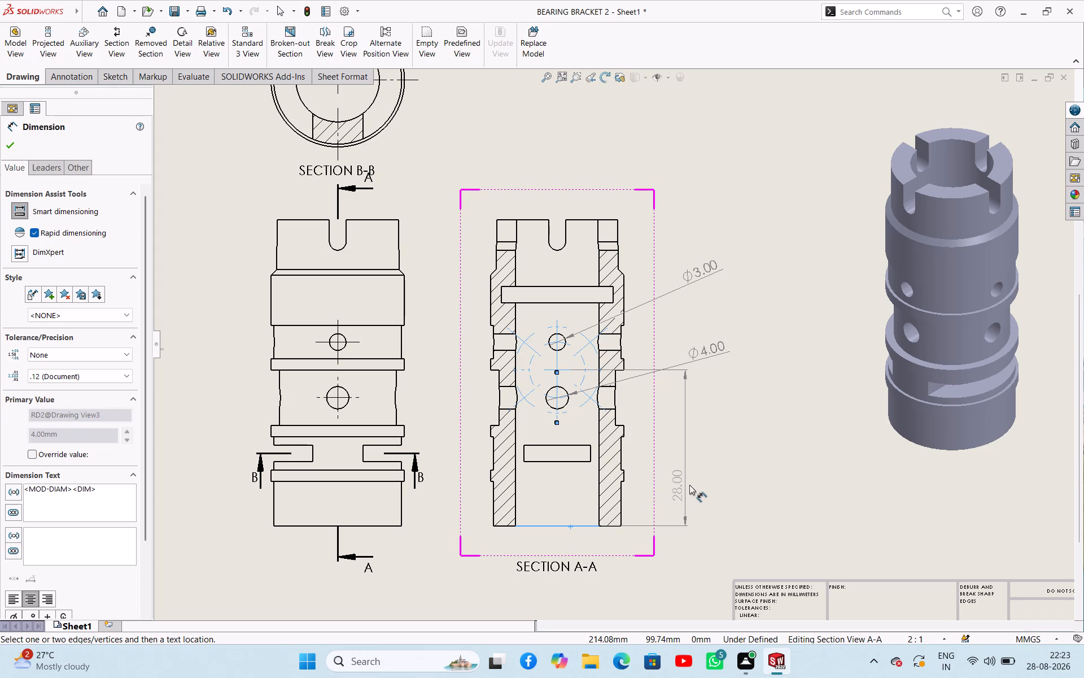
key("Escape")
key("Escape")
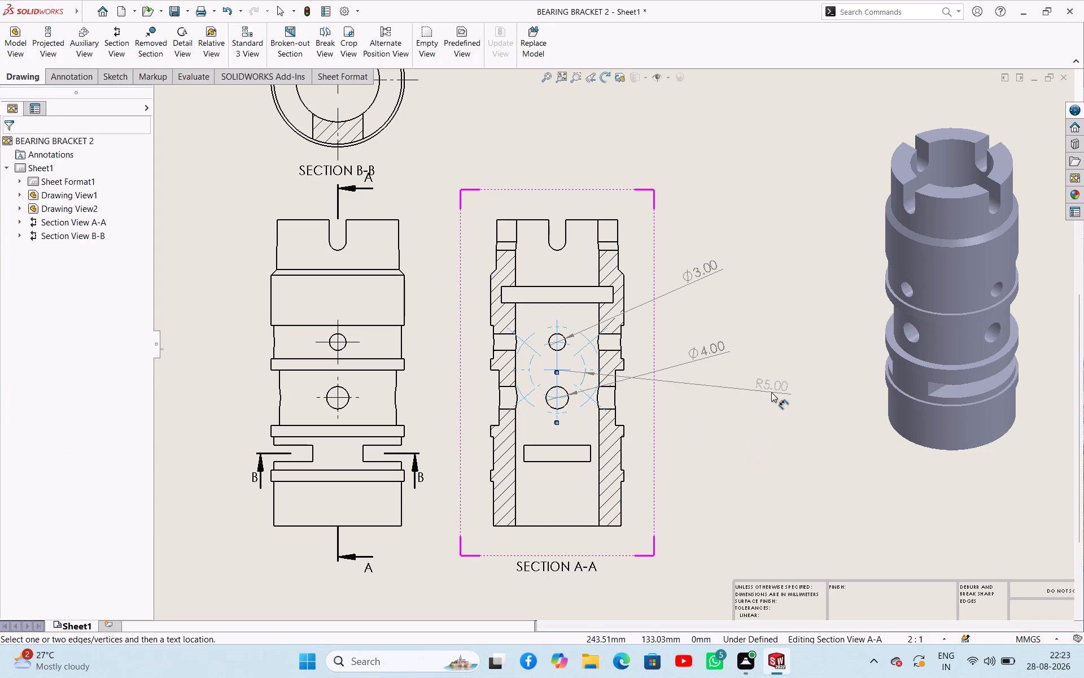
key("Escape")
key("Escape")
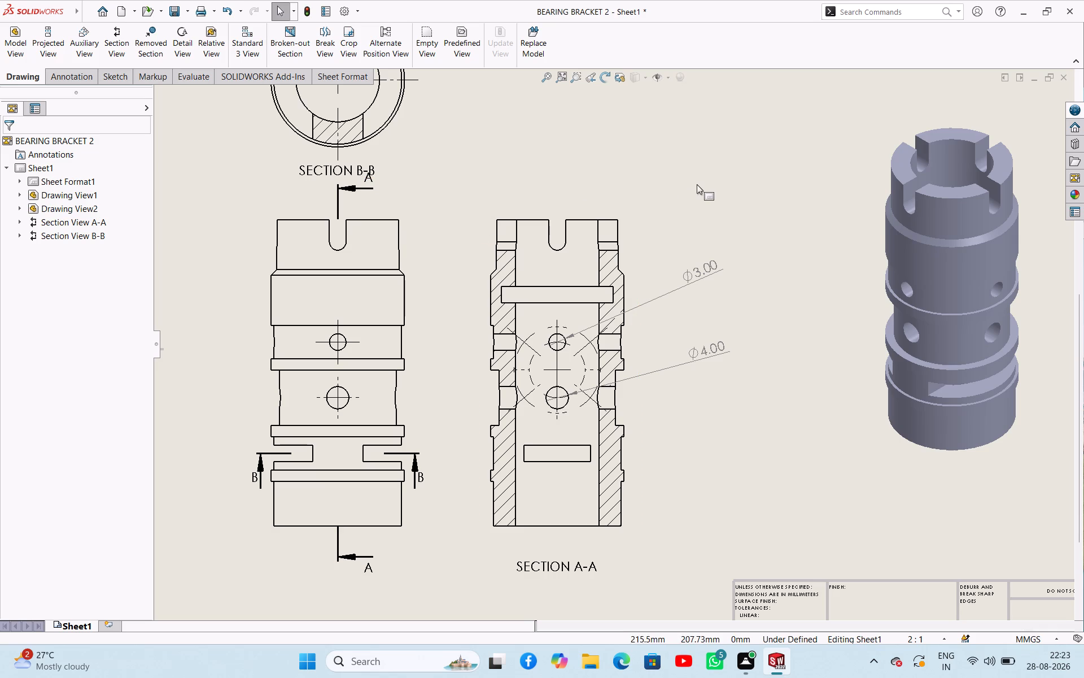
Dimension the top slot's end radius and its straight depth from the top edge in section A-A.
right_click_drag(698, 184, 728, 134)
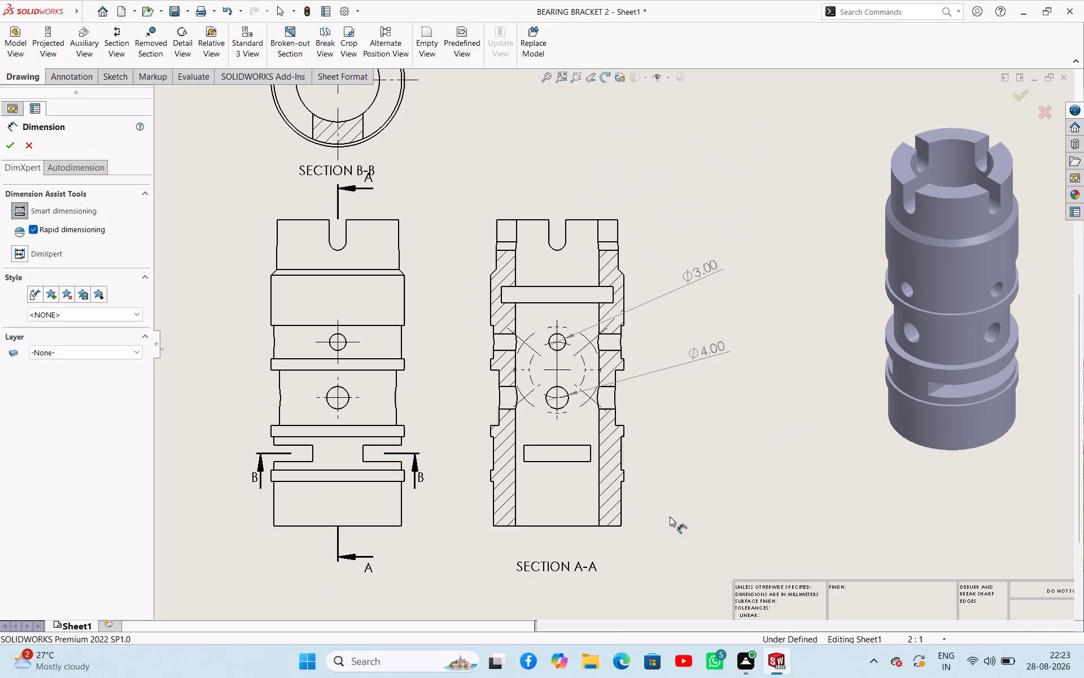
left_click(561, 251)
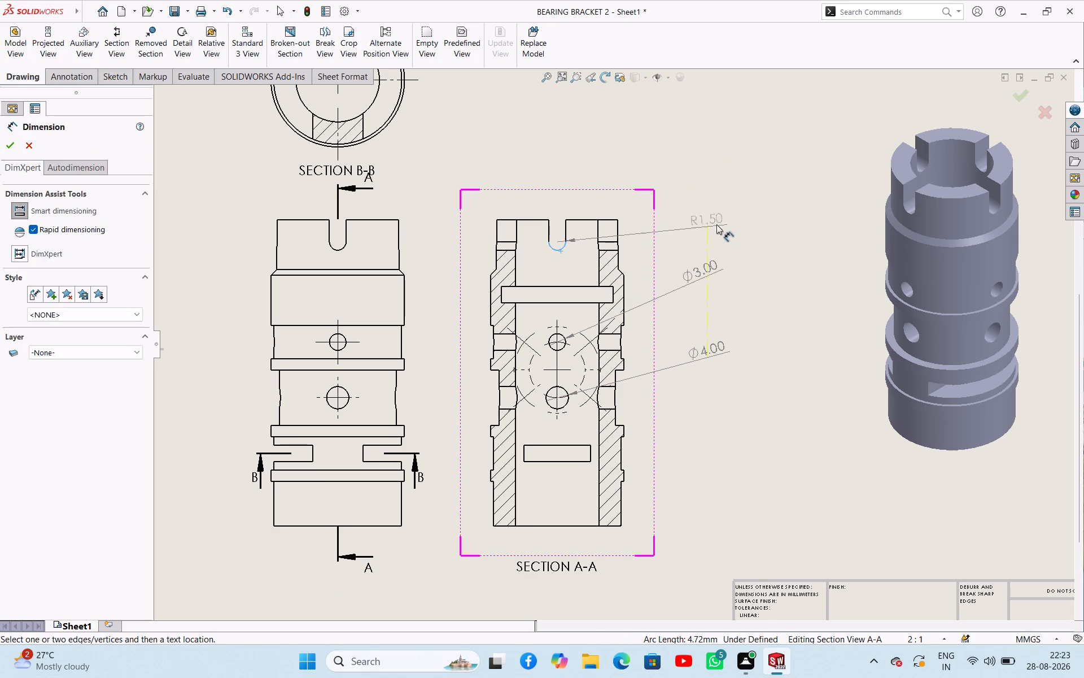
left_click(734, 216)
scroll(574, 245, "down", 1)
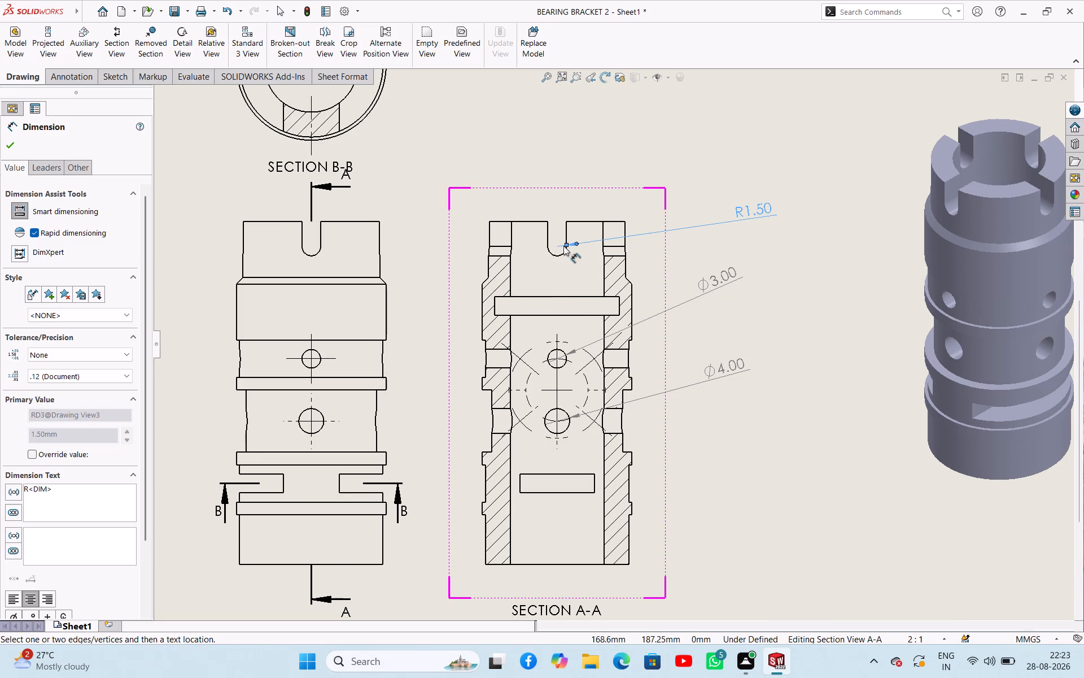
left_click(548, 245)
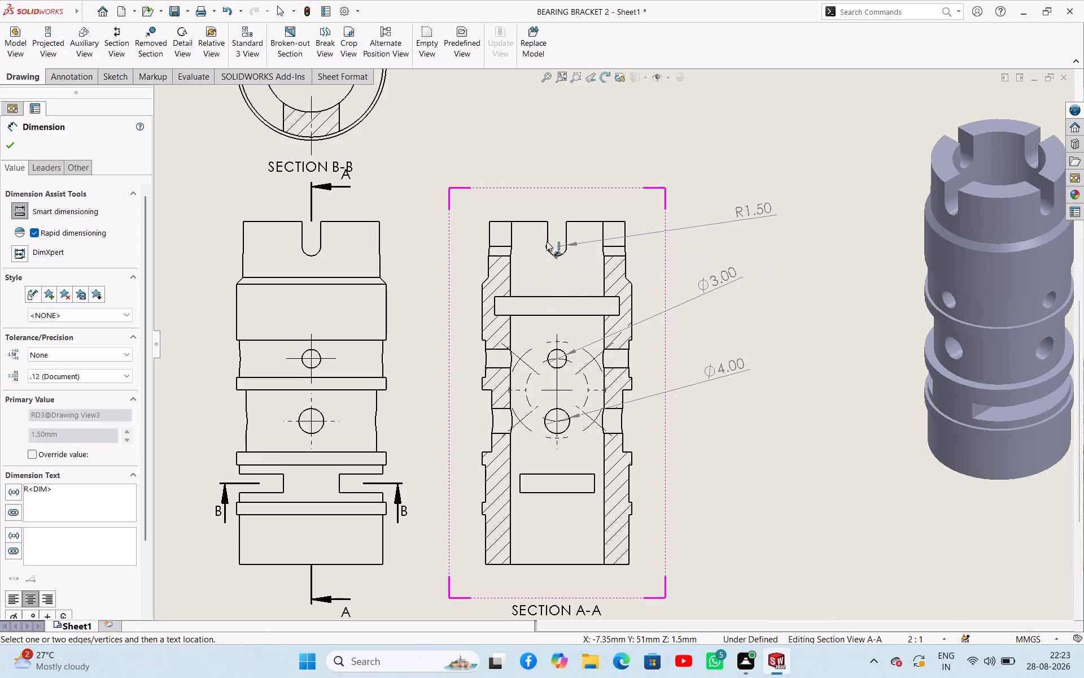
left_click(539, 221)
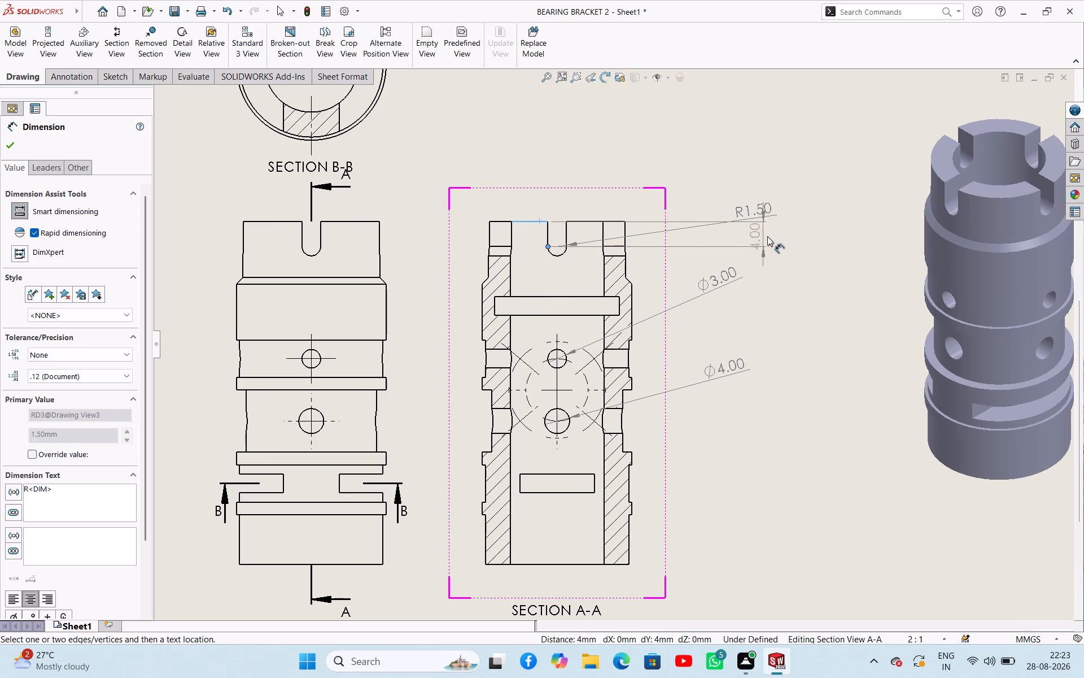
left_click(801, 241)
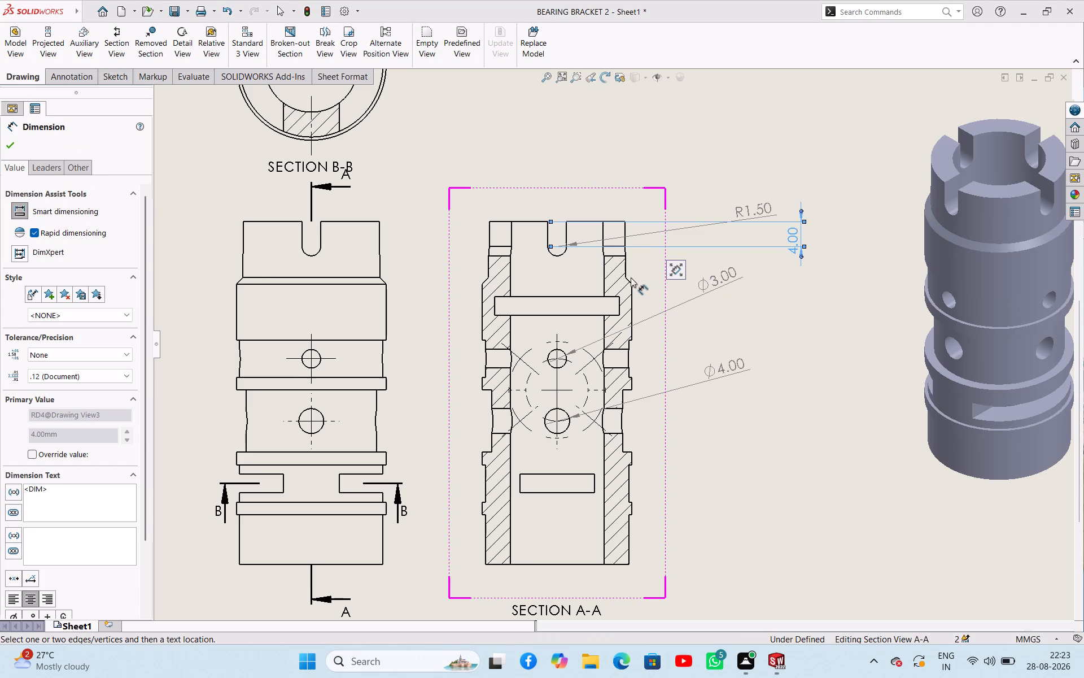
Dimension the angle of the outer shoulder chamfer below the top slot in section A-A.
scroll(630, 272, "down", 5)
left_click(616, 291)
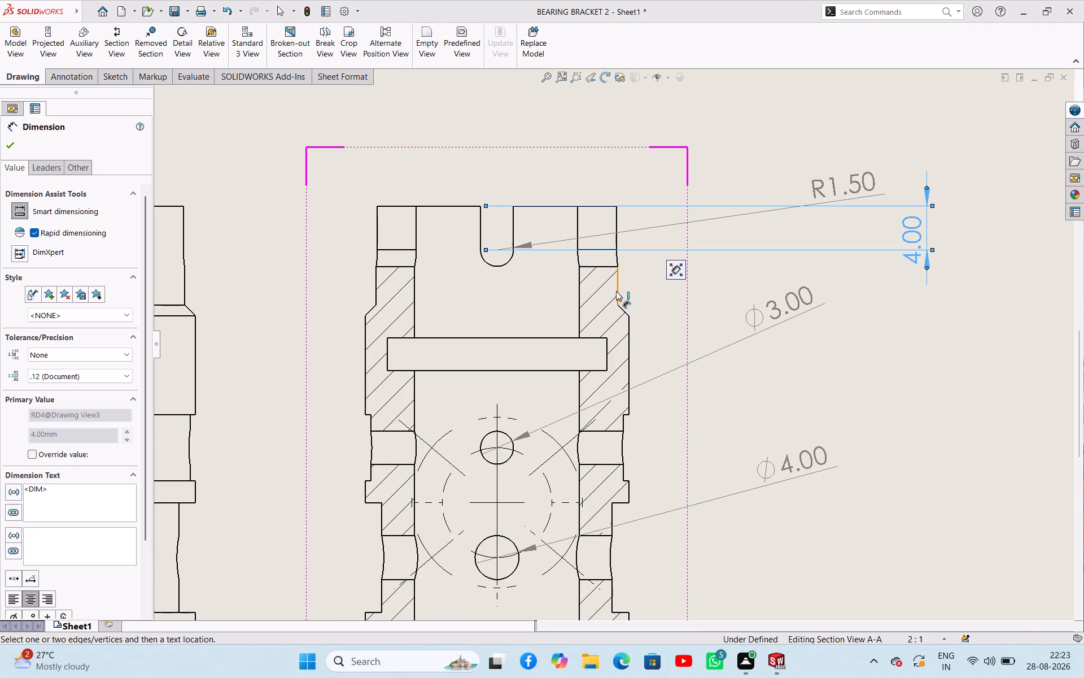
left_click(627, 313)
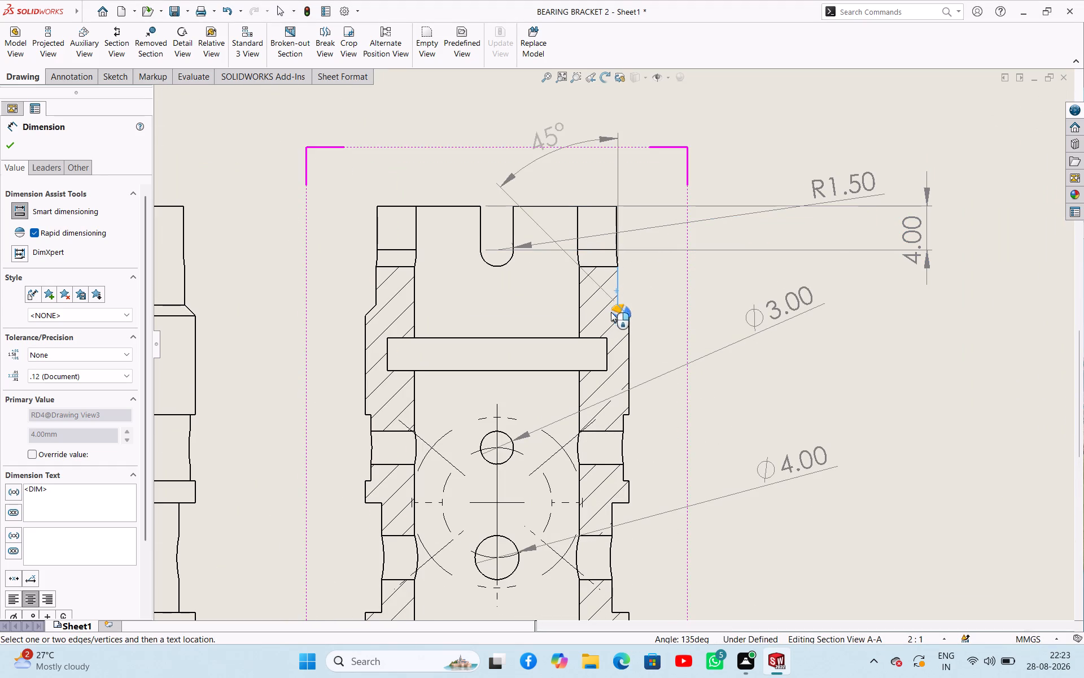
left_click(614, 283)
scroll(576, 311, "up", 3)
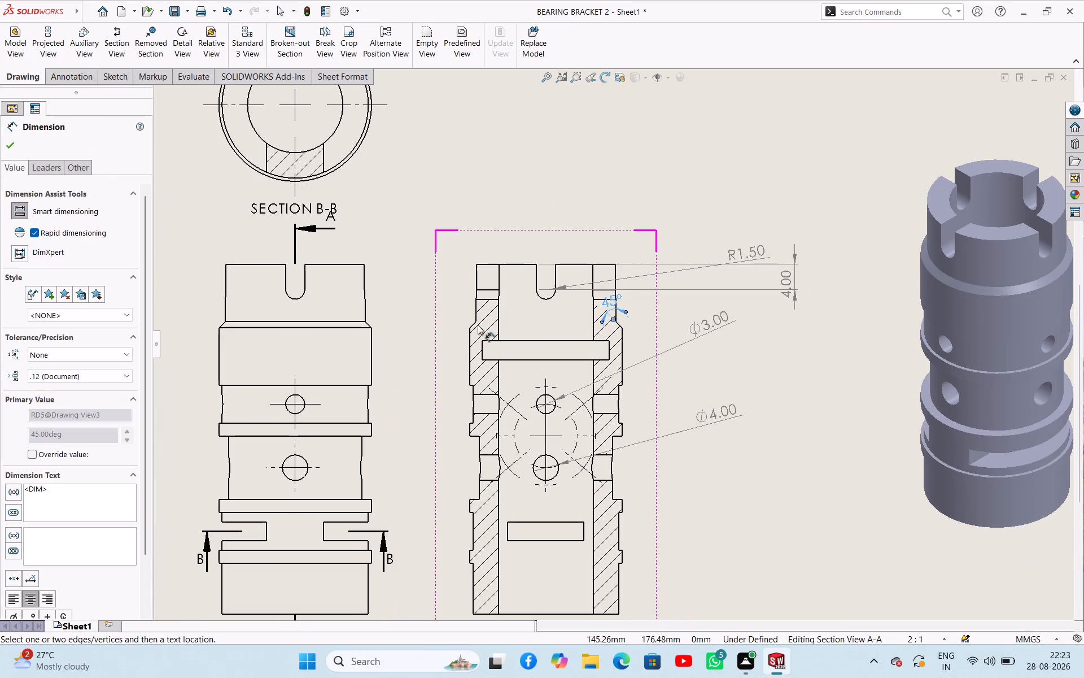
scroll(477, 327, "down", 3)
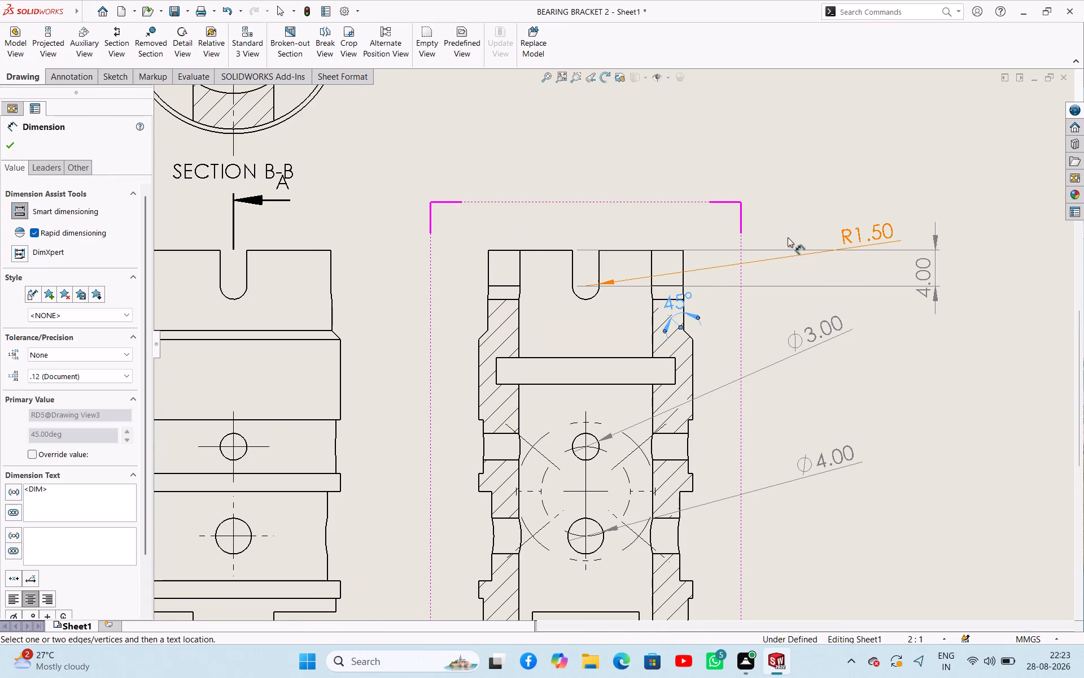
Dimension the depths of the internal groove's upper and lower edges from the top edge in section A-A, placing both beside the view.
scroll(531, 272, "down", 1)
scroll(537, 273, "up", 2)
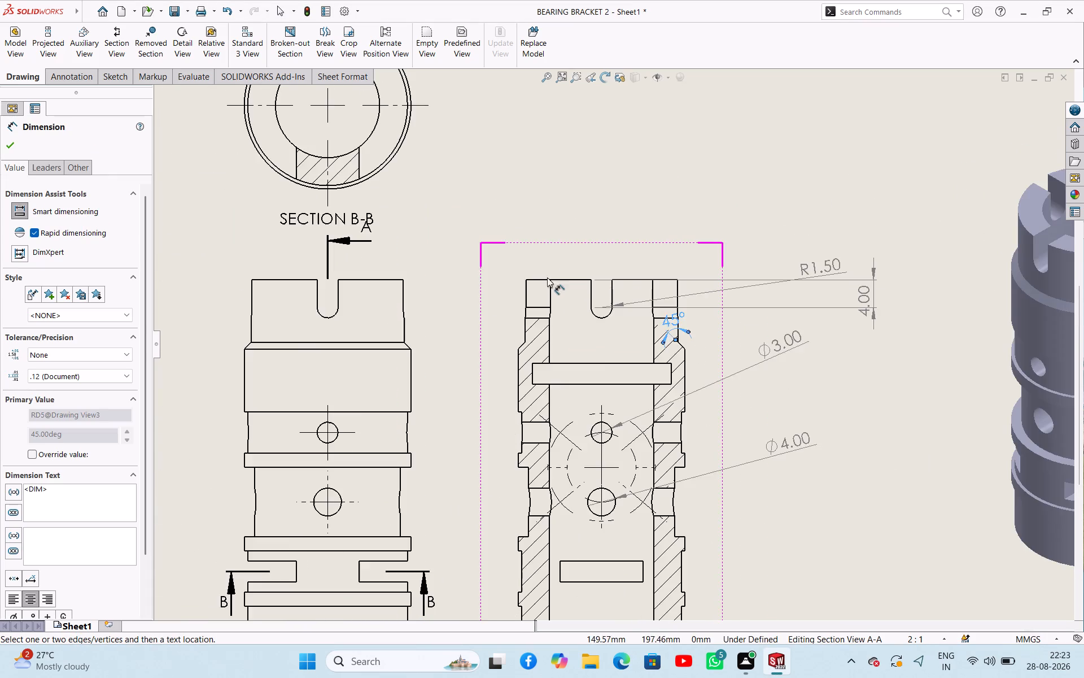
scroll(591, 354, "up", 2)
scroll(591, 373, "down", 6)
scroll(569, 355, "up", 1)
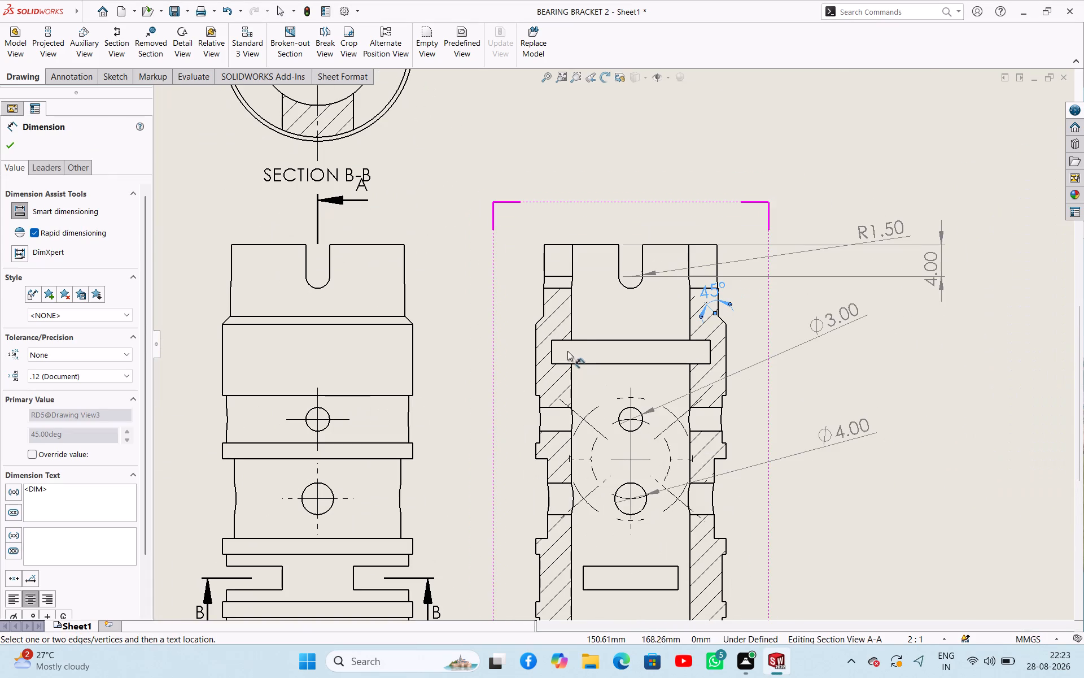
left_click(592, 245)
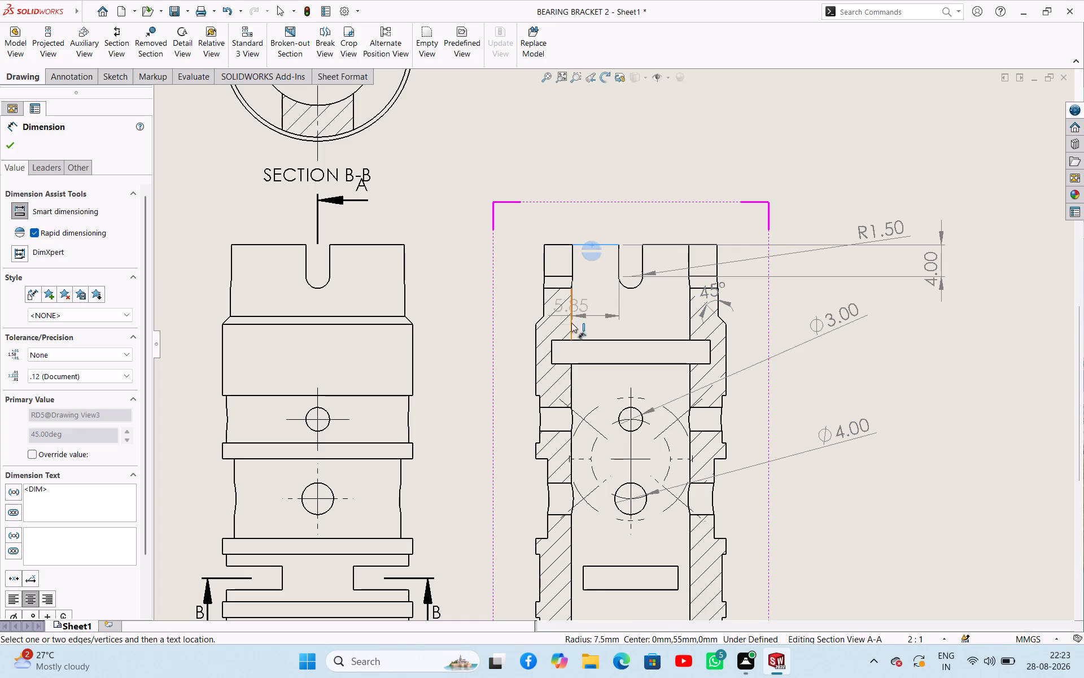
left_click(576, 339)
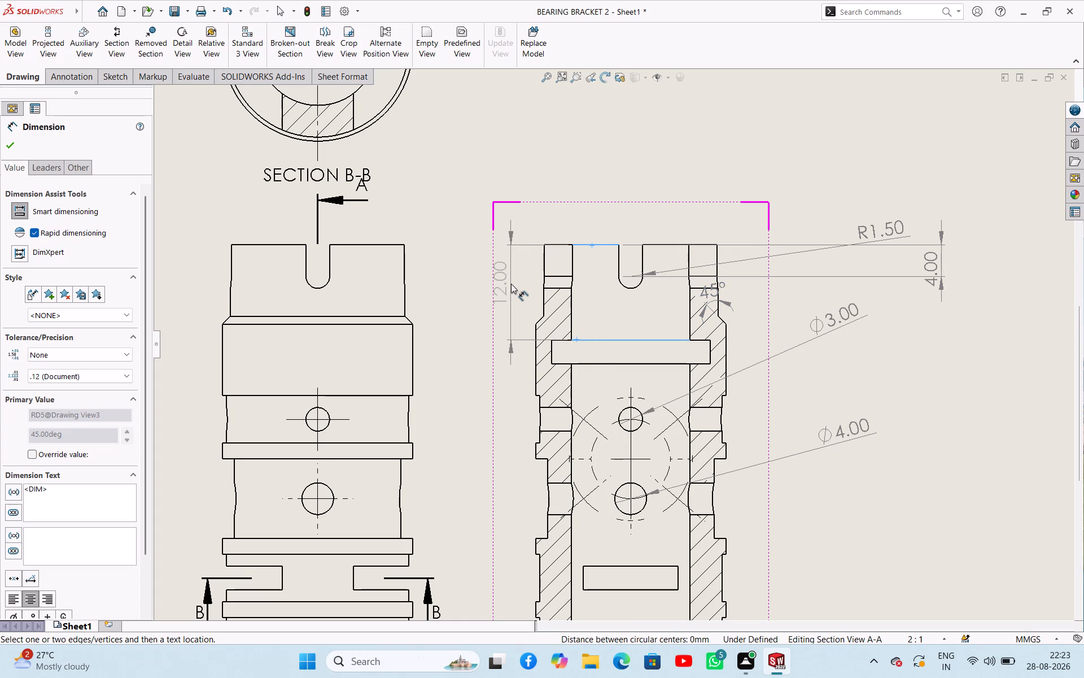
left_click(511, 284)
left_click(589, 363)
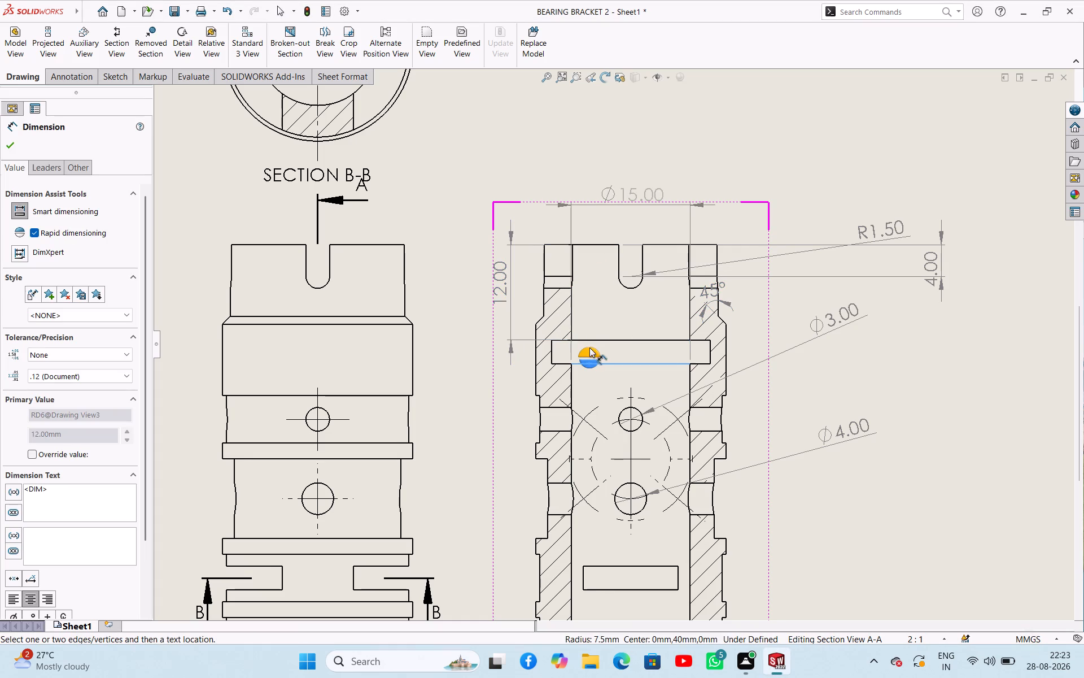
left_click(590, 243)
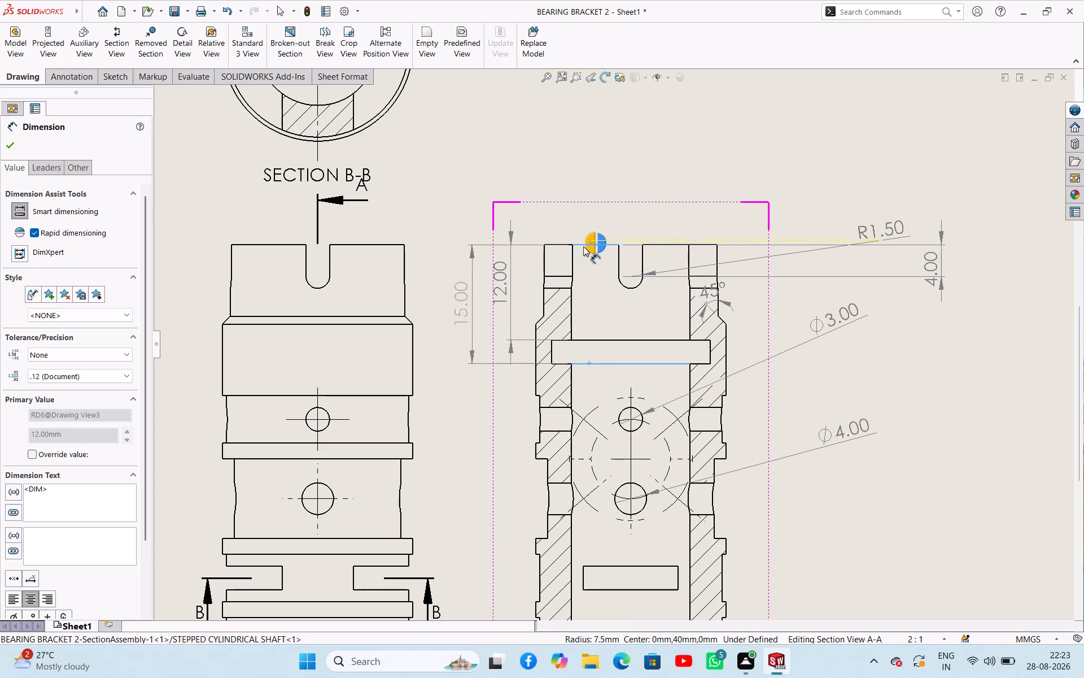
left_click(481, 328)
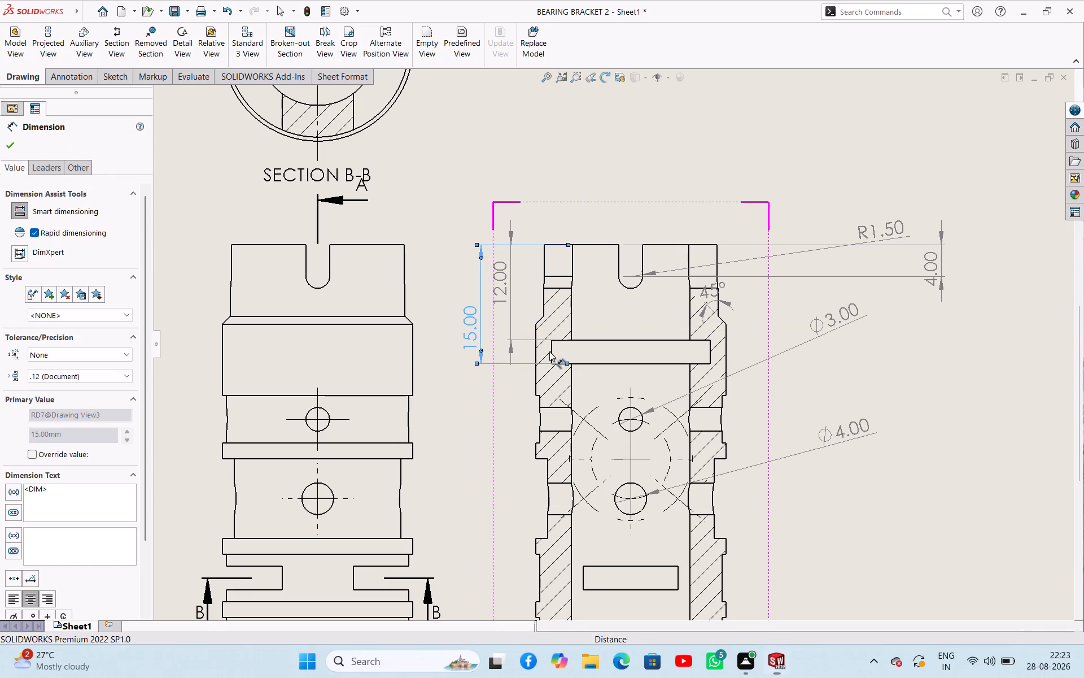
Dimension the internal groove's diameter in section A-A, placing it above the view.
left_click(553, 353)
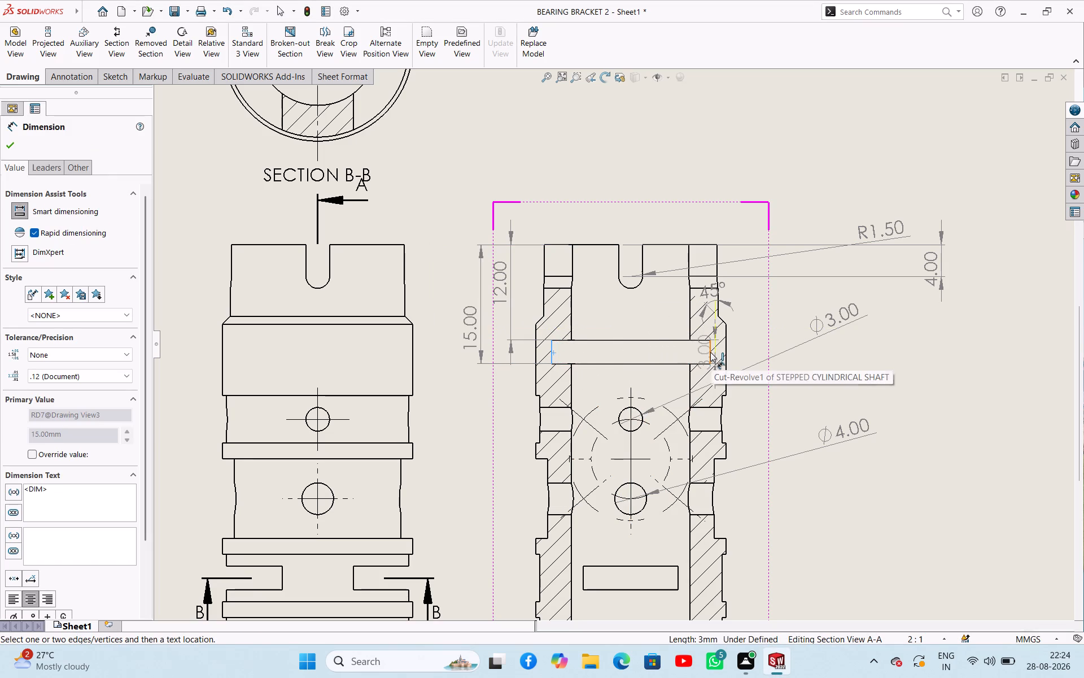
left_click_drag(709, 351, 709, 345)
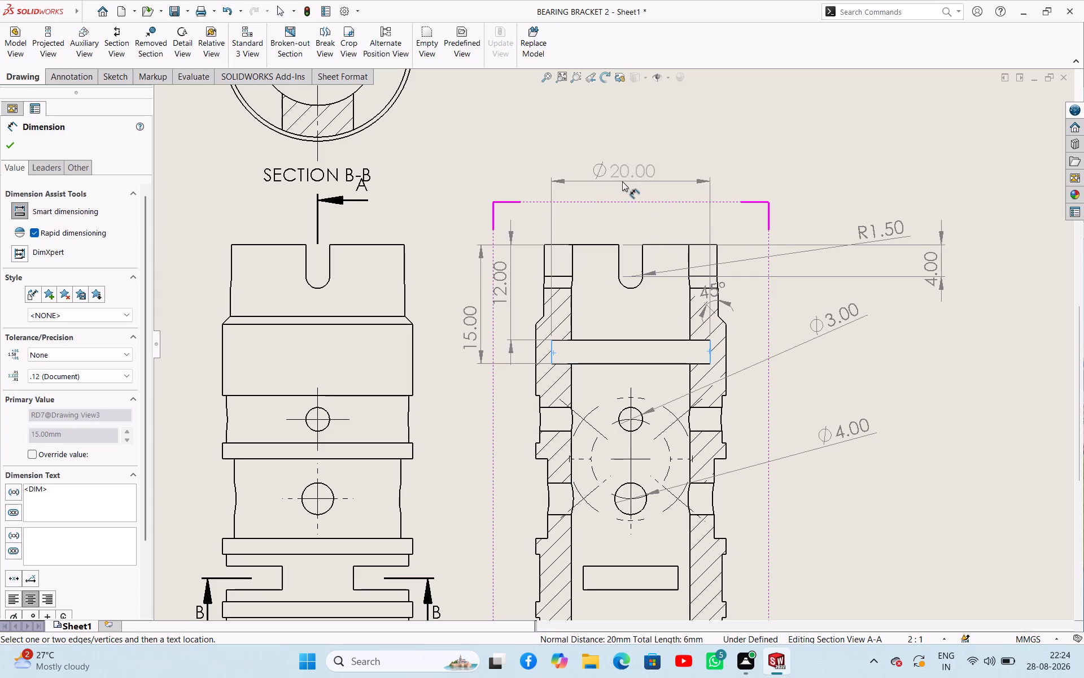
left_click(622, 181)
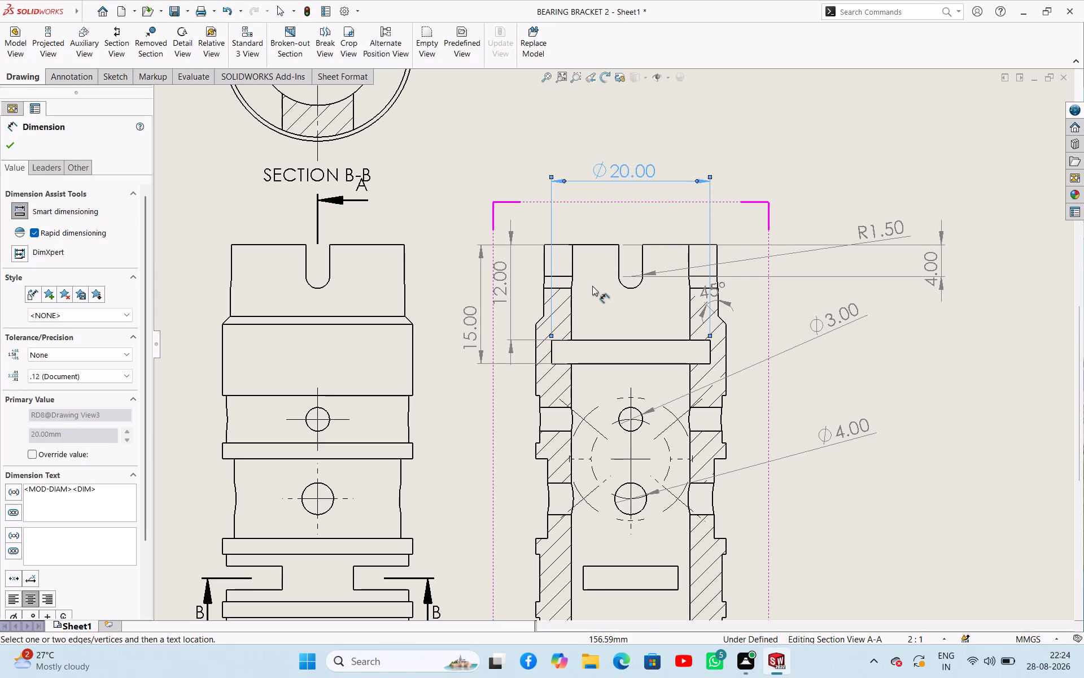
Dimension the height of the lower cross hole's centre above the bottom edge in the front view, placing it beside the view.
scroll(658, 460, "up", 2)
scroll(640, 449, "down", 3)
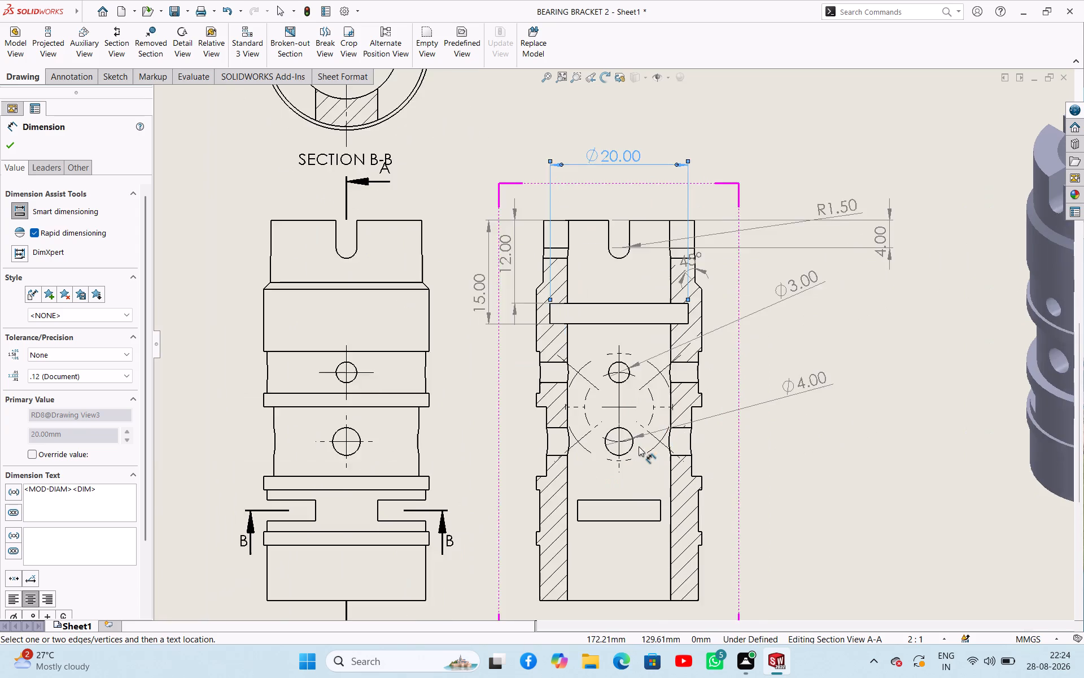
scroll(635, 444, "down", 2)
scroll(627, 438, "up", 2)
scroll(441, 440, "up", 4)
scroll(468, 413, "down", 2)
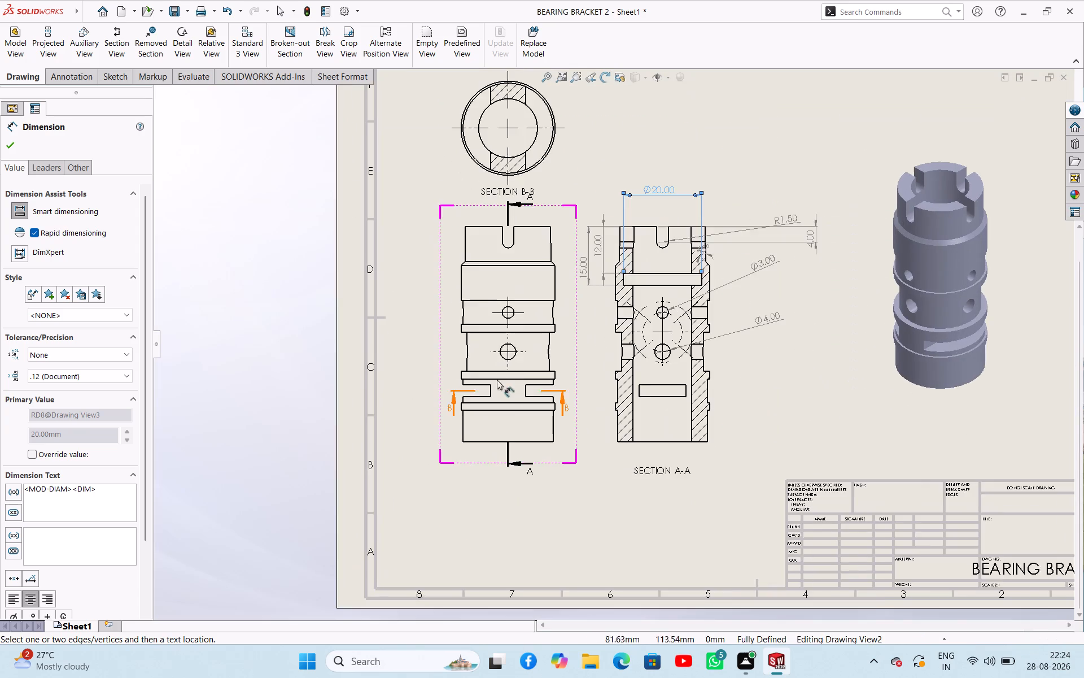
scroll(508, 361, "down", 4)
left_click(524, 347)
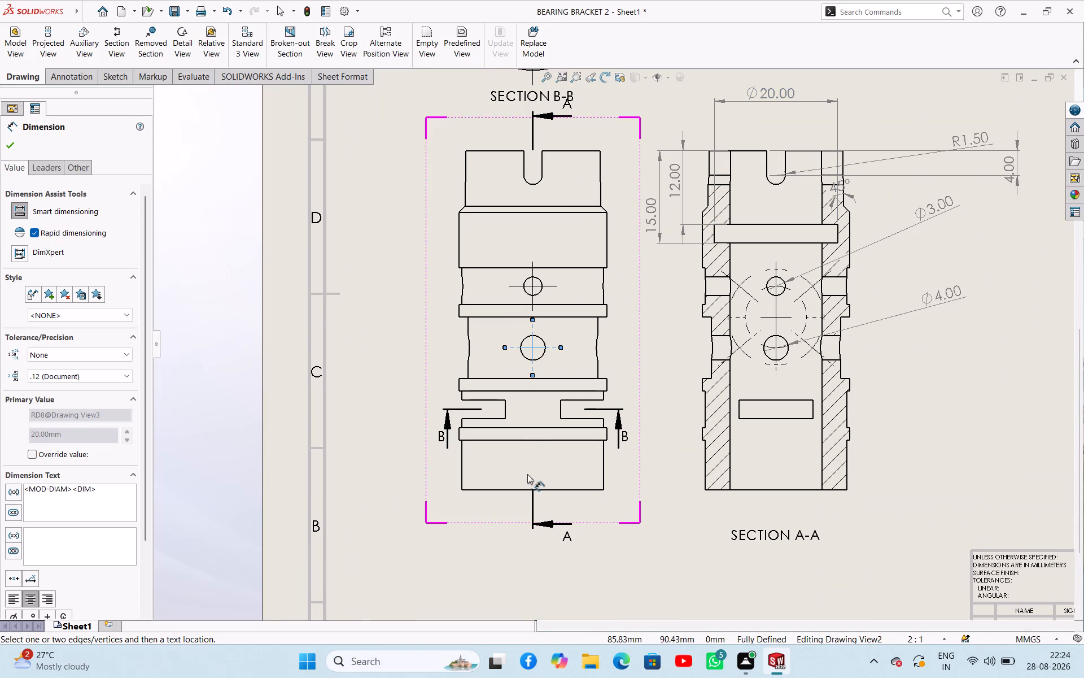
left_click(515, 489)
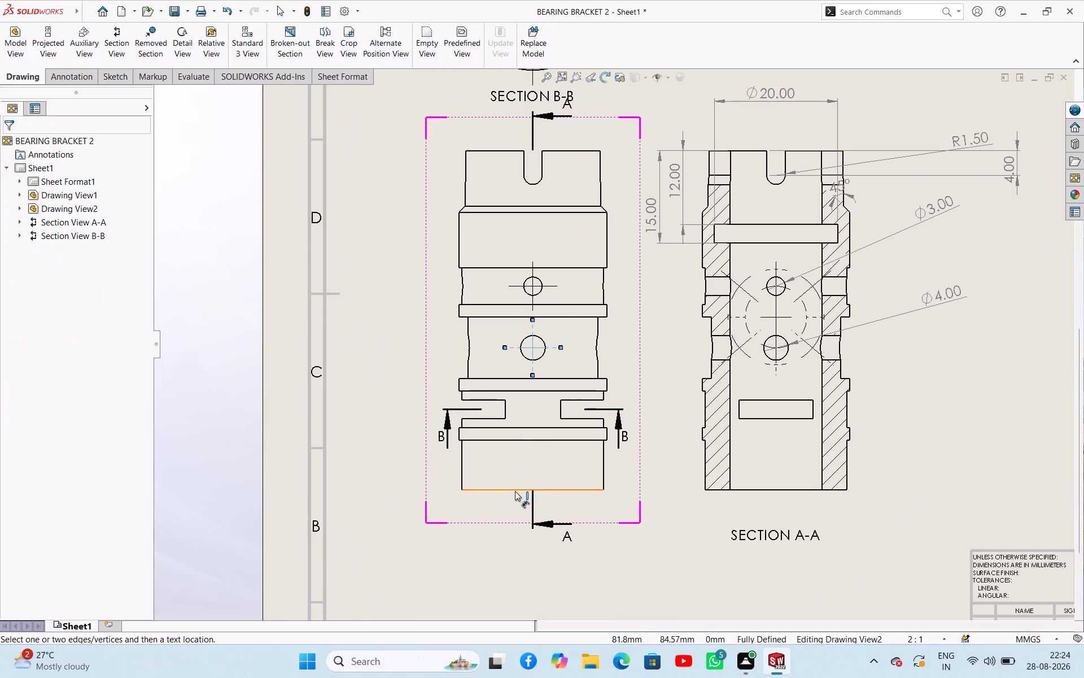
left_click(515, 491)
left_click(404, 442)
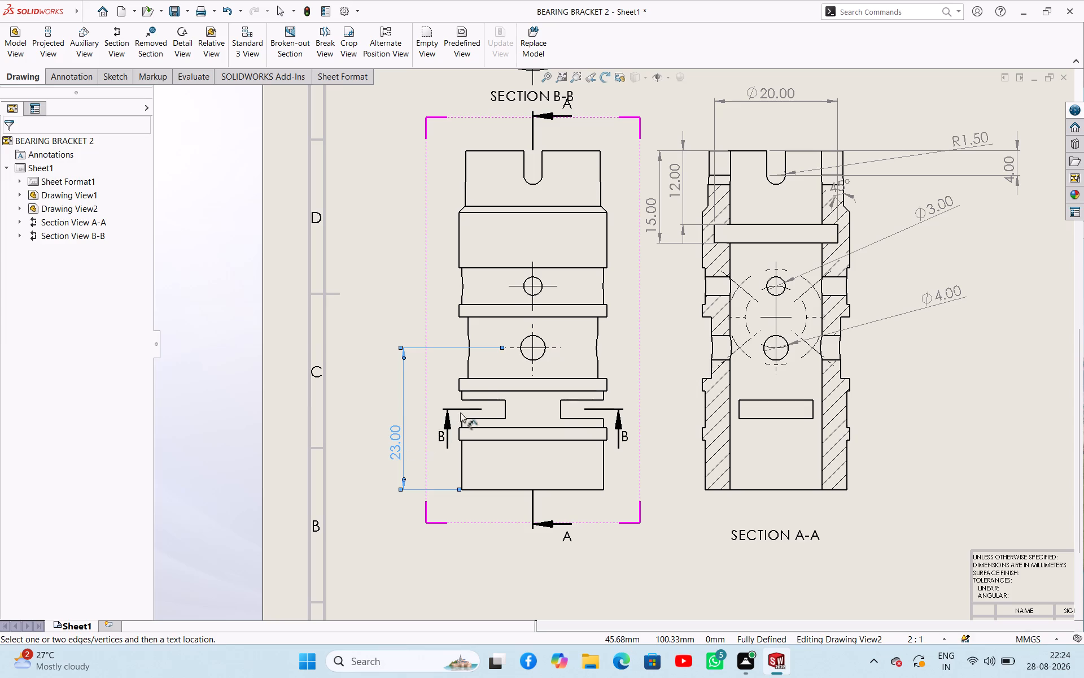
Dimension the height of the upper cross hole's centre above the bottom edge, outside the lower hole's height dimension.
left_click(535, 285)
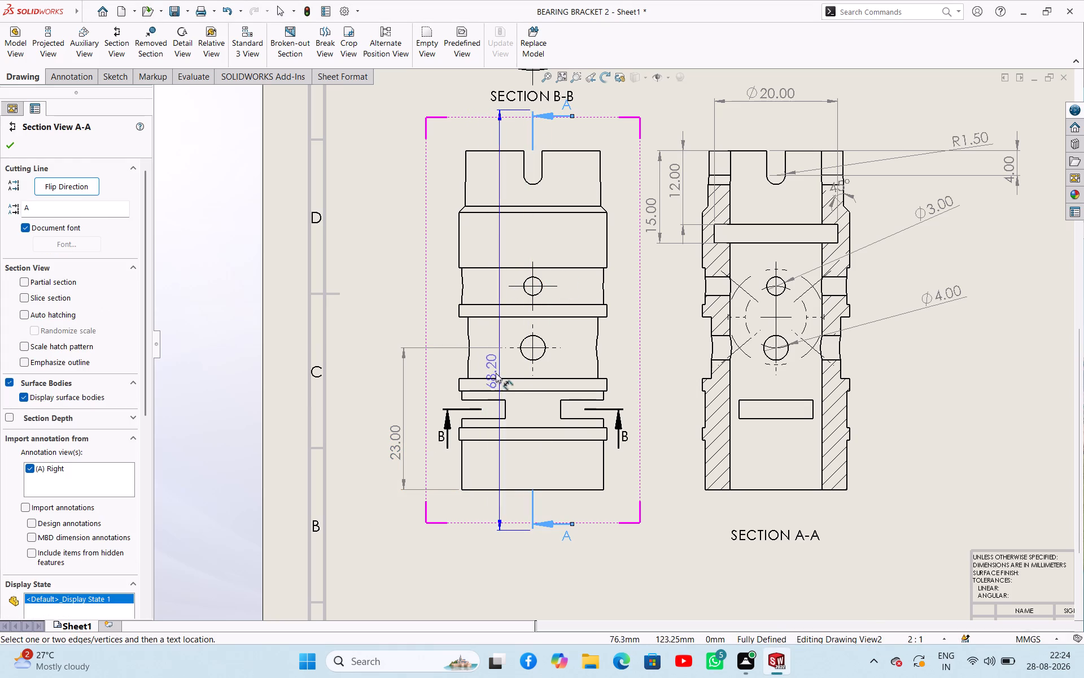
key("Escape")
left_click(517, 288)
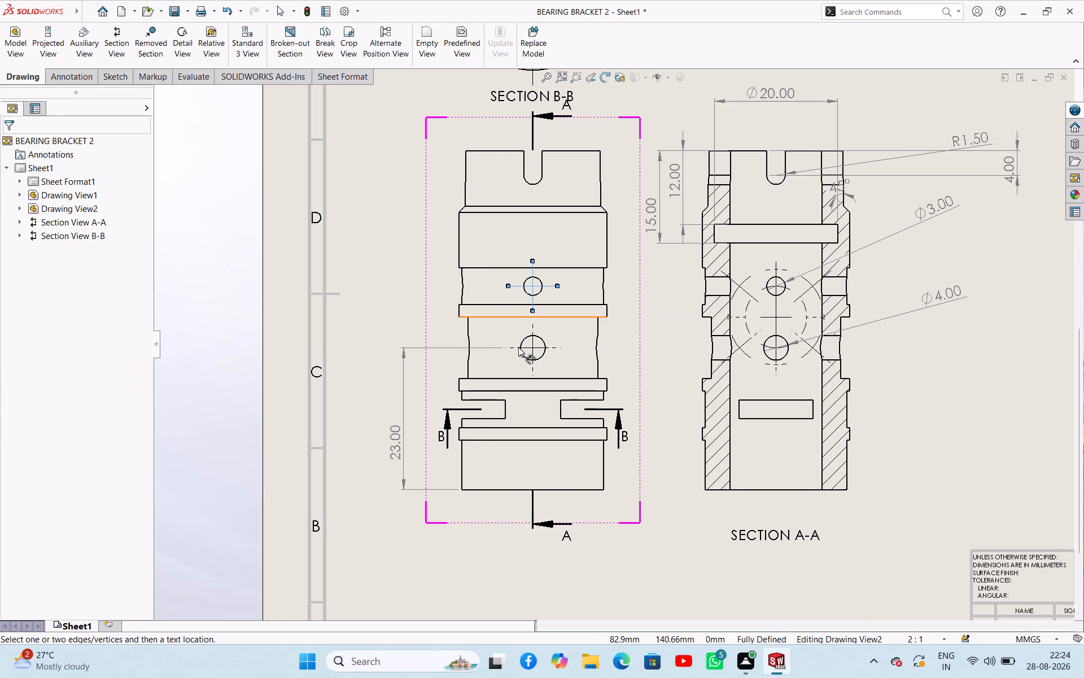
left_click(509, 490)
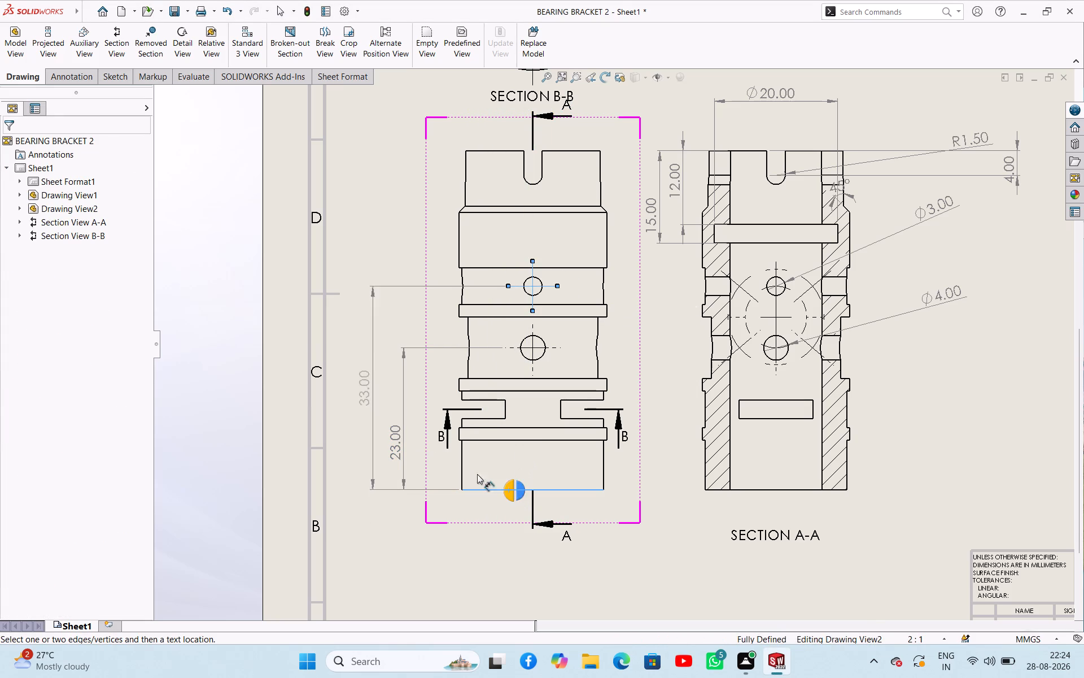
left_click(379, 438)
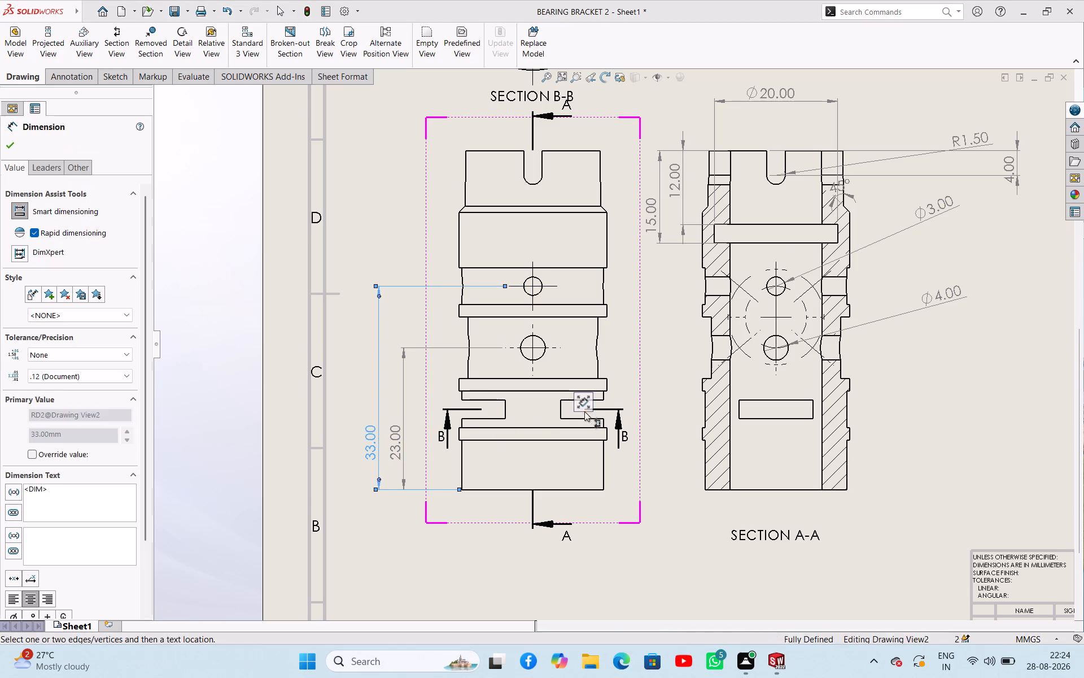
Dimension the left side slot in the front view: its lower edge's height above the bottom edge and its vertical width.
scroll(584, 410, "down", 2)
scroll(529, 405, "down", 3)
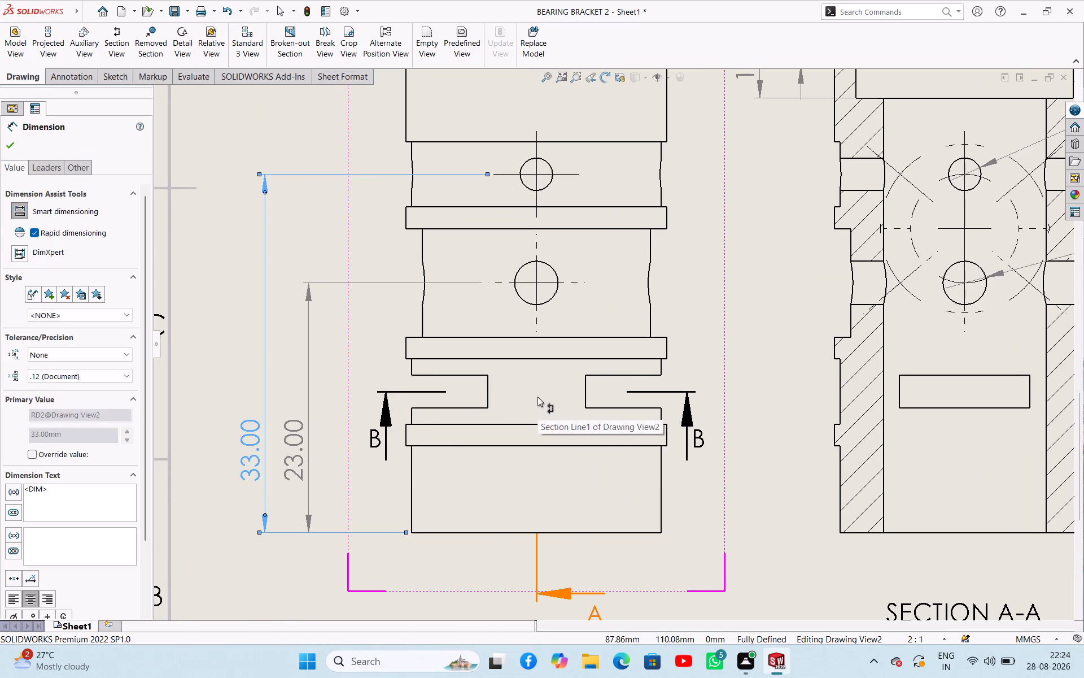
left_click(474, 407)
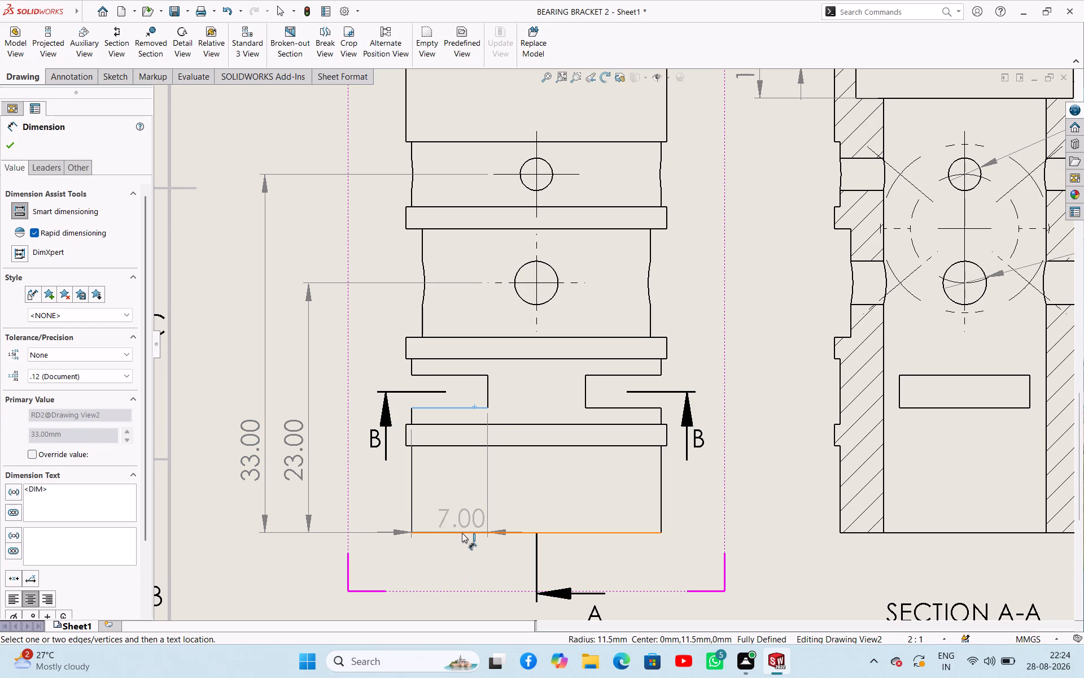
left_click(462, 533)
left_click(365, 481)
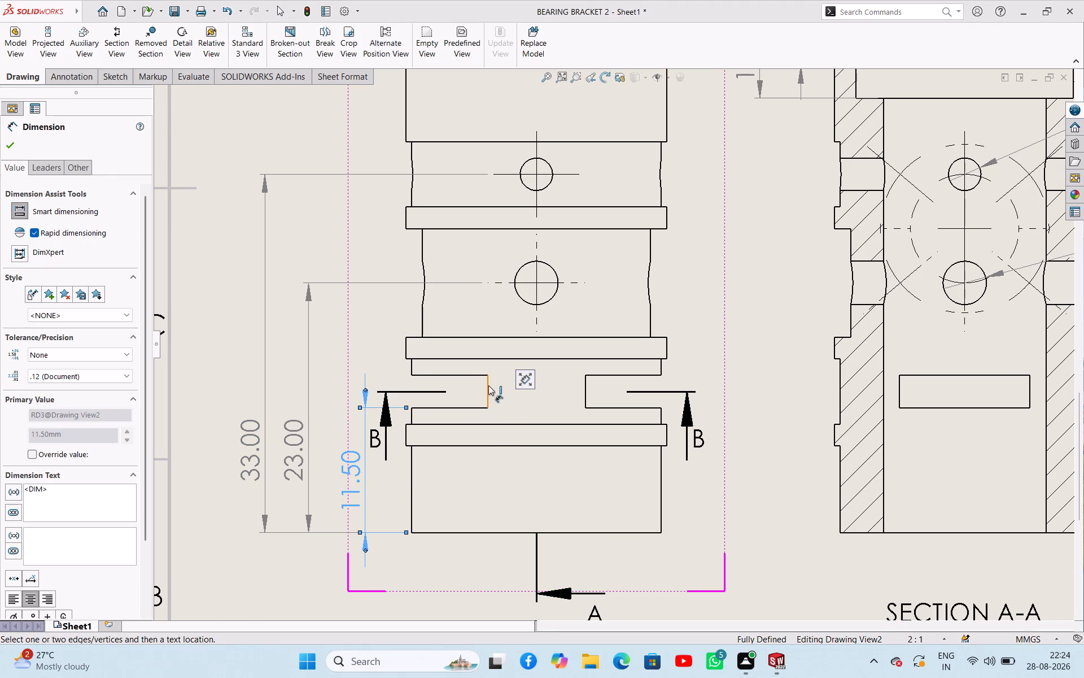
left_click(488, 385)
left_click(342, 379)
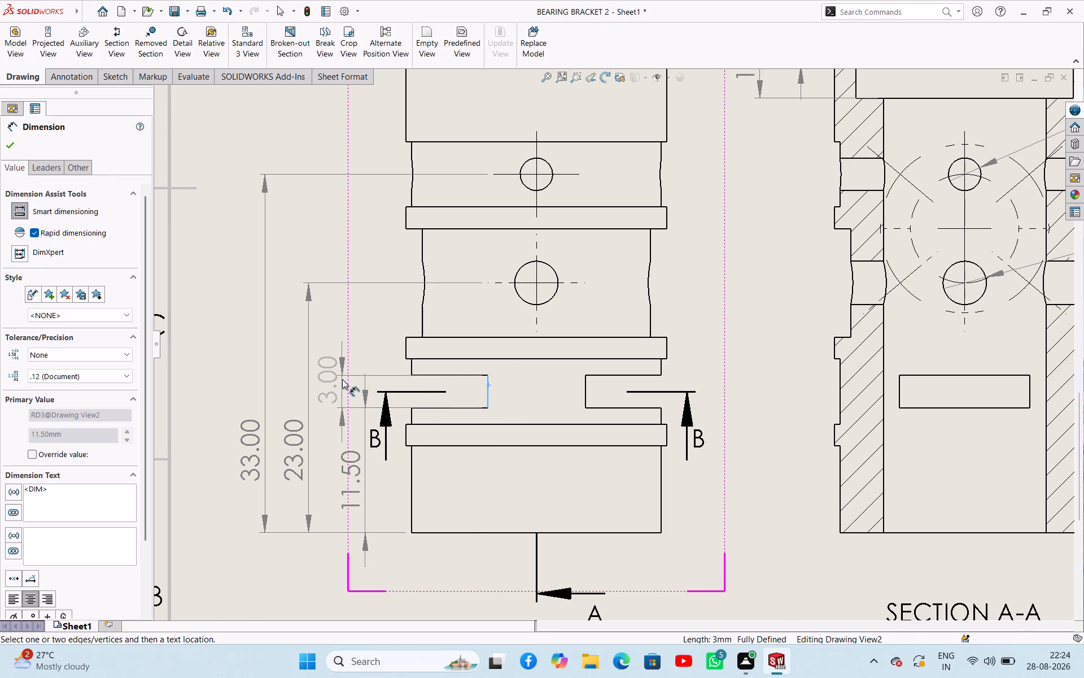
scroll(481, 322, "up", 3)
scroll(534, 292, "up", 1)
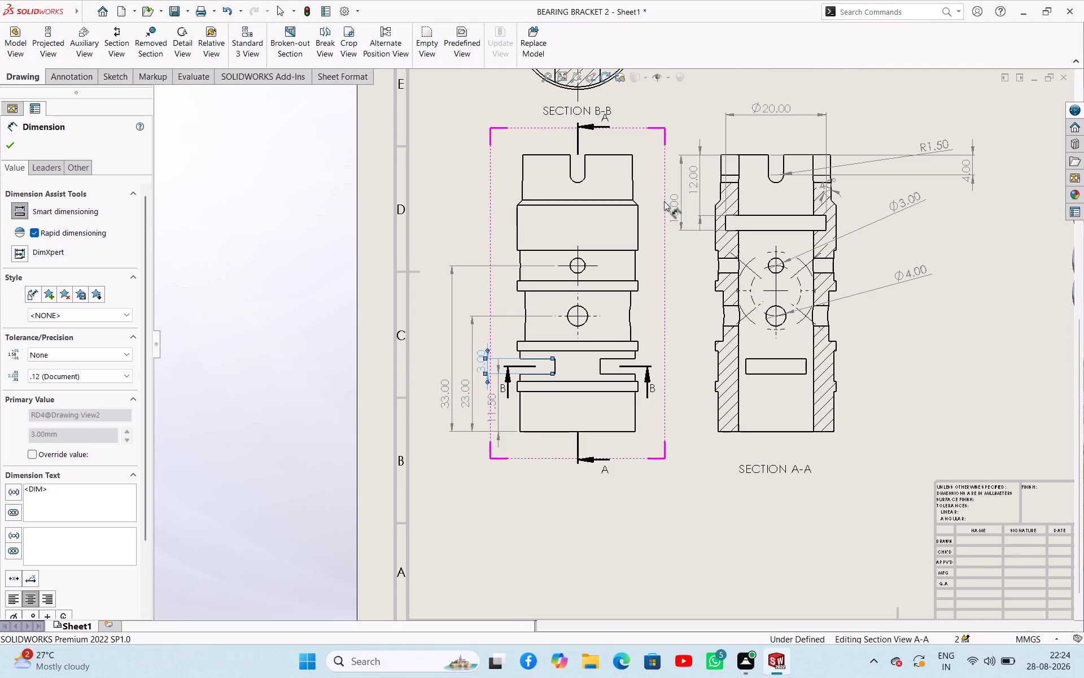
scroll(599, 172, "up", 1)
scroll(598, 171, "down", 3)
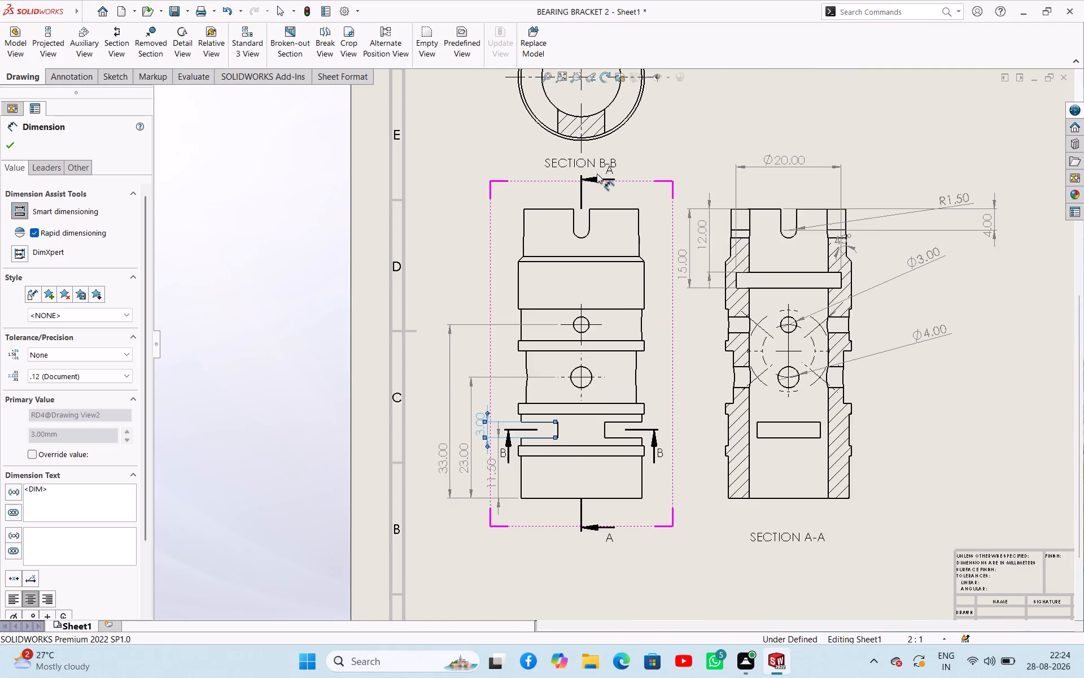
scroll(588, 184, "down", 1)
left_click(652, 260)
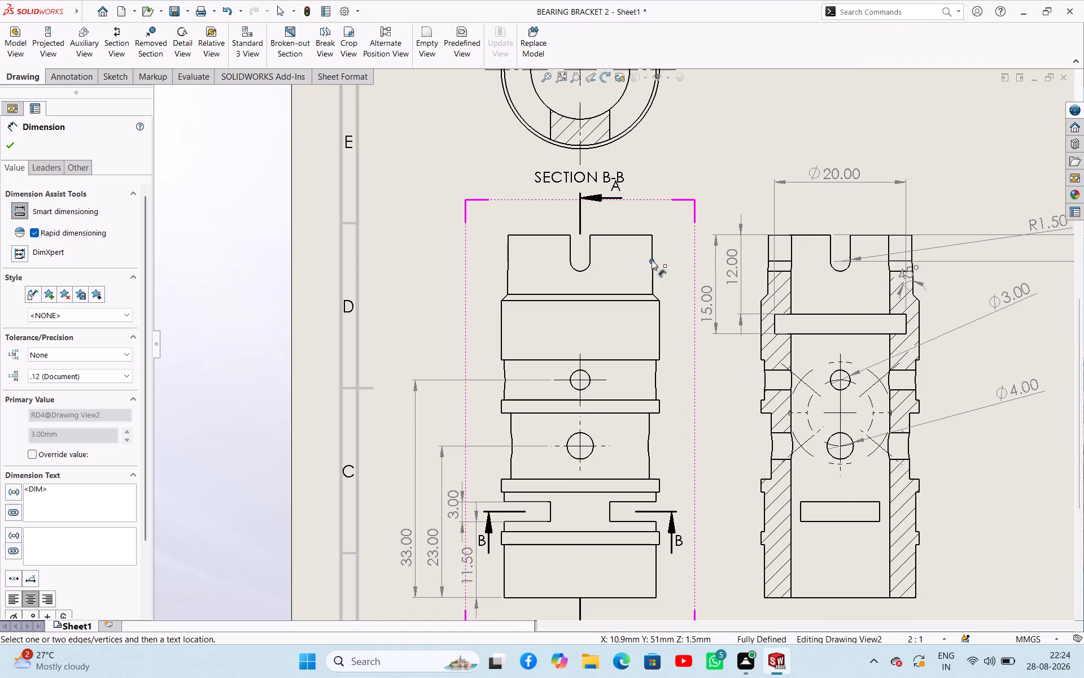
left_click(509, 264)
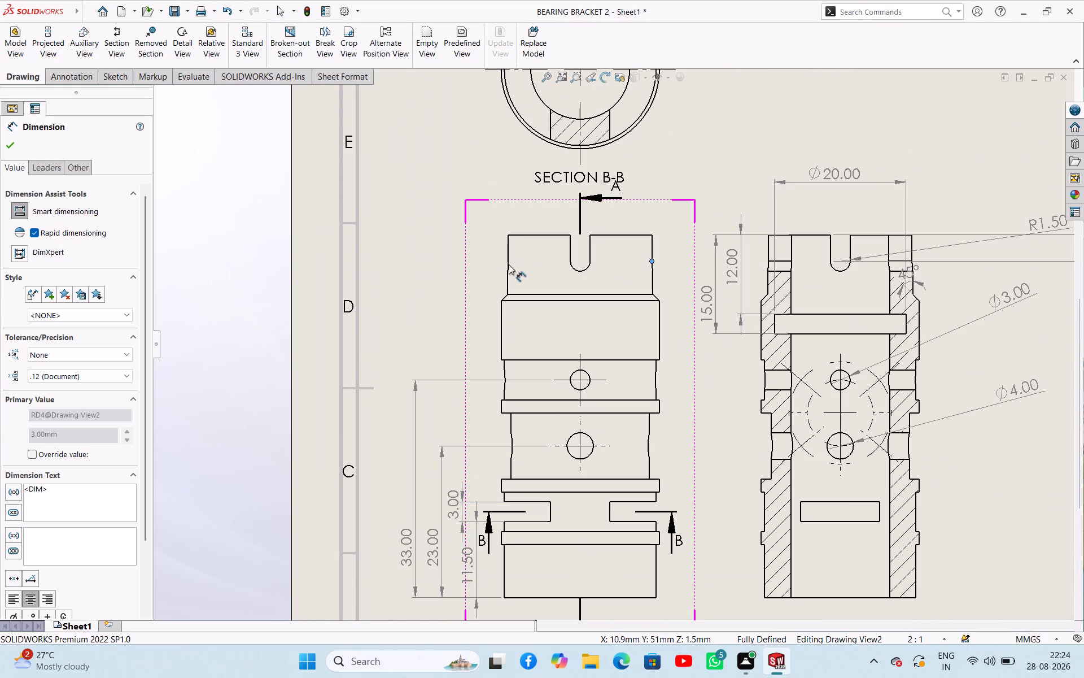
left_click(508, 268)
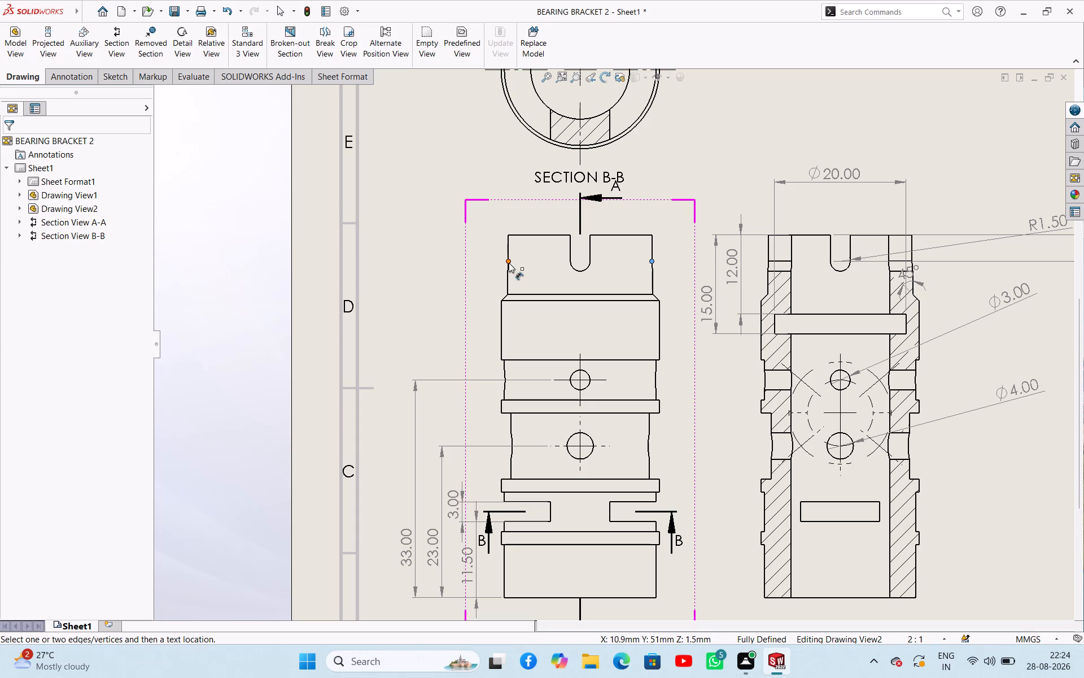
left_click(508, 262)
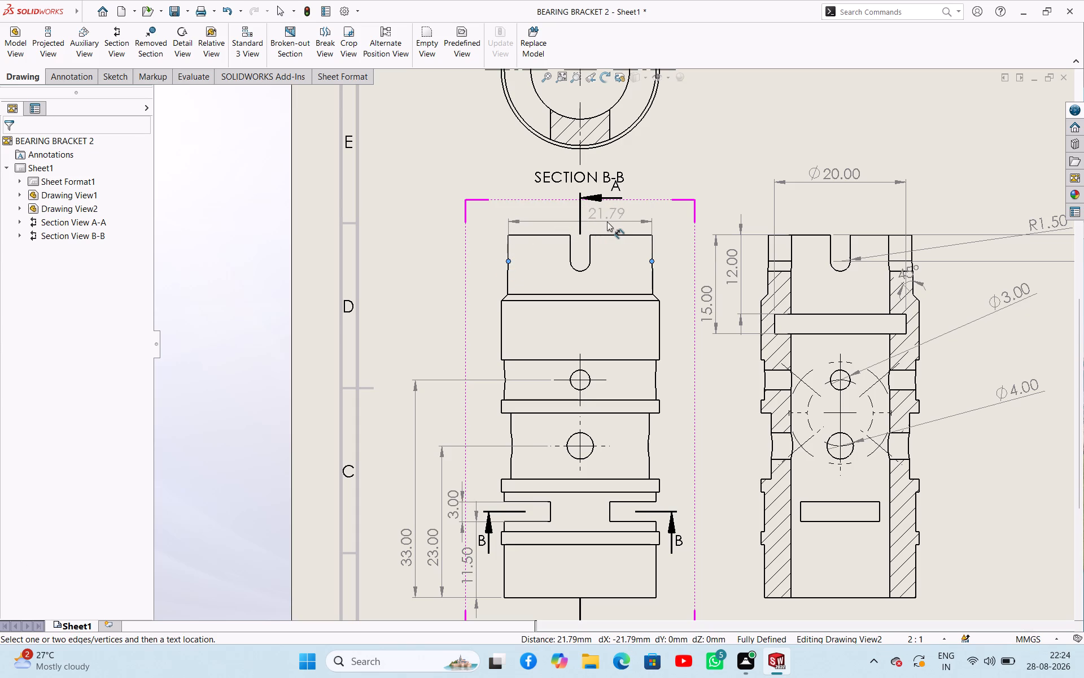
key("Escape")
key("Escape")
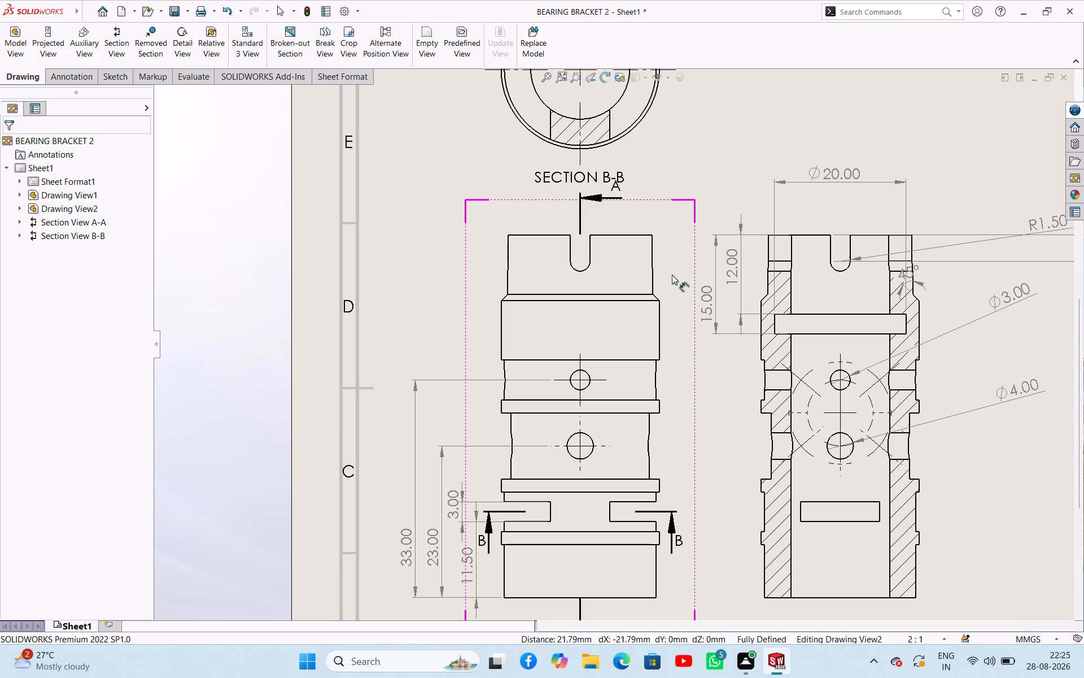
Dimension the outer diameter of the slotted top section in the front view, placing it above the view.
left_click(653, 279)
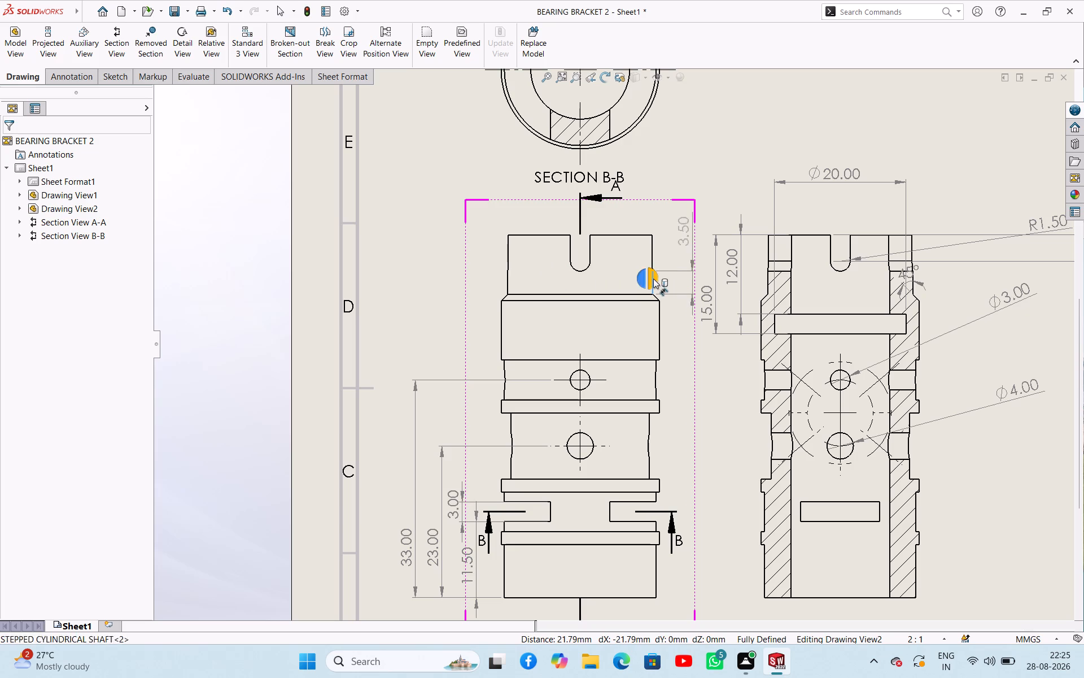
left_click(507, 277)
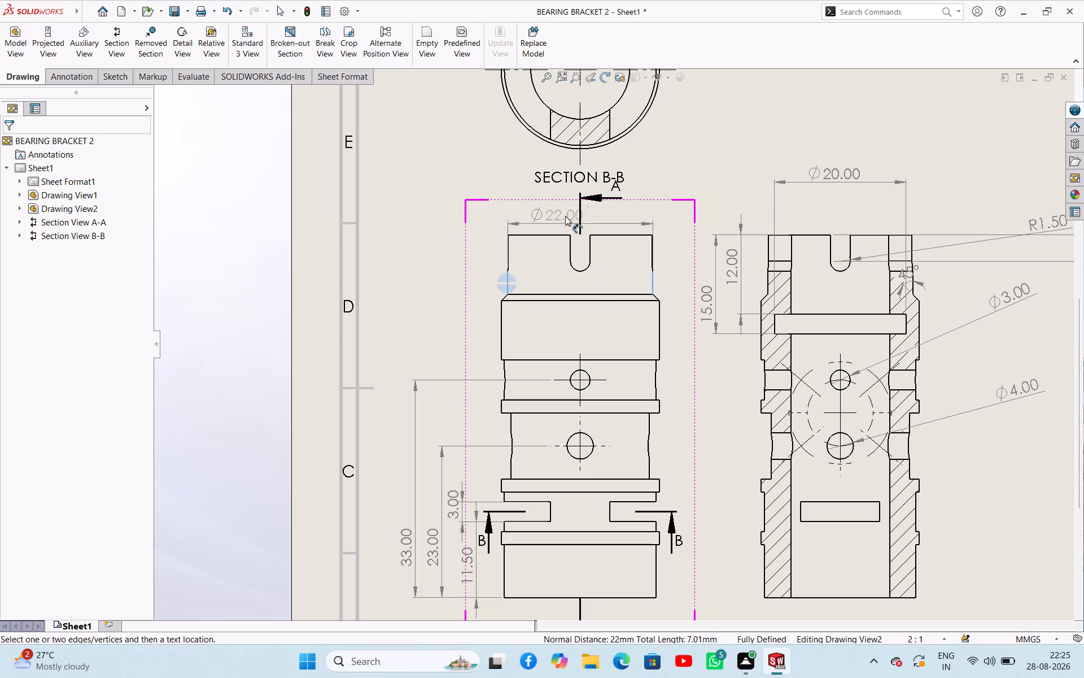
scroll(627, 191, "up", 3)
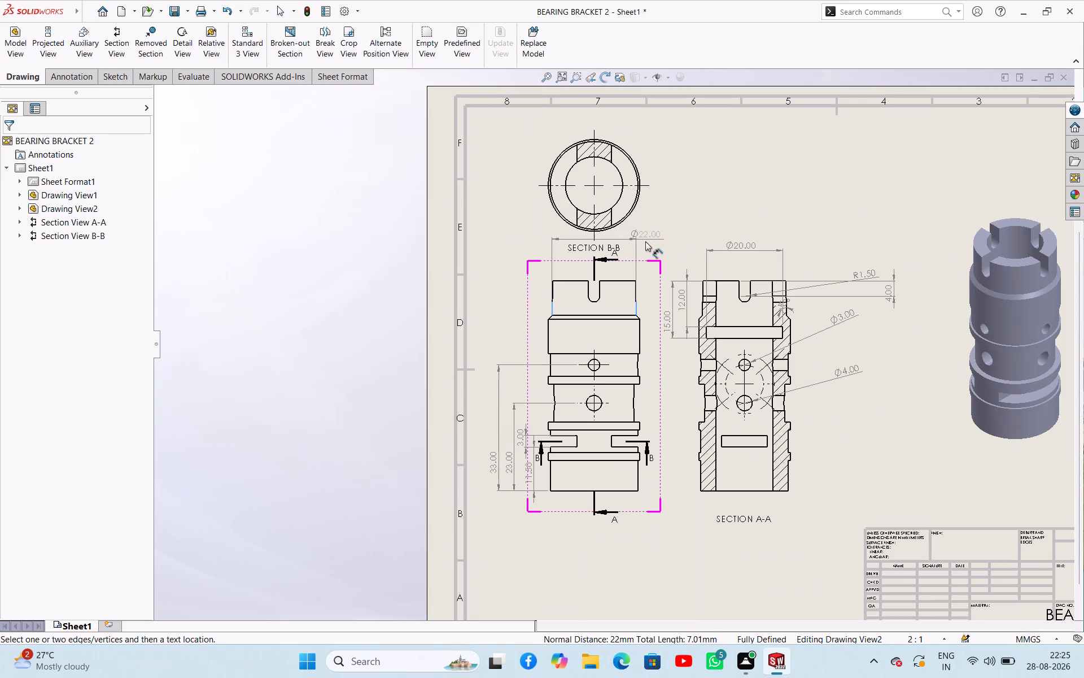
left_click(645, 244)
right_click(382, 250)
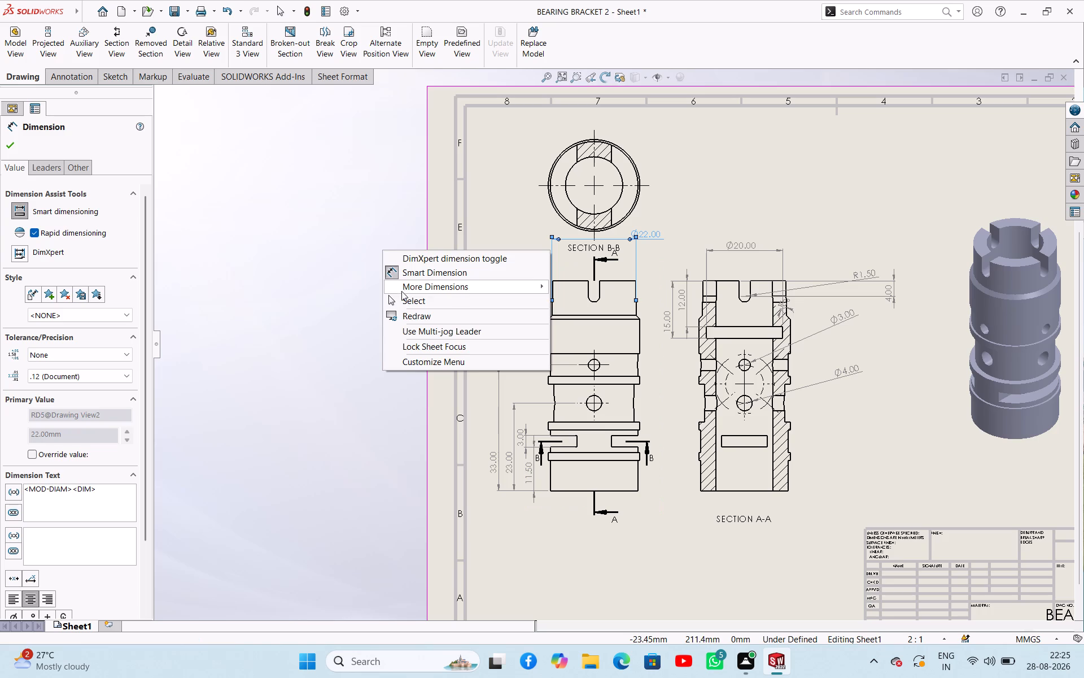
Move the front view down, away from section B-B, and shift section A-A farther from the front view.
left_click(404, 302)
left_click_drag(647, 341, 634, 392)
left_click_drag(801, 468, 819, 467)
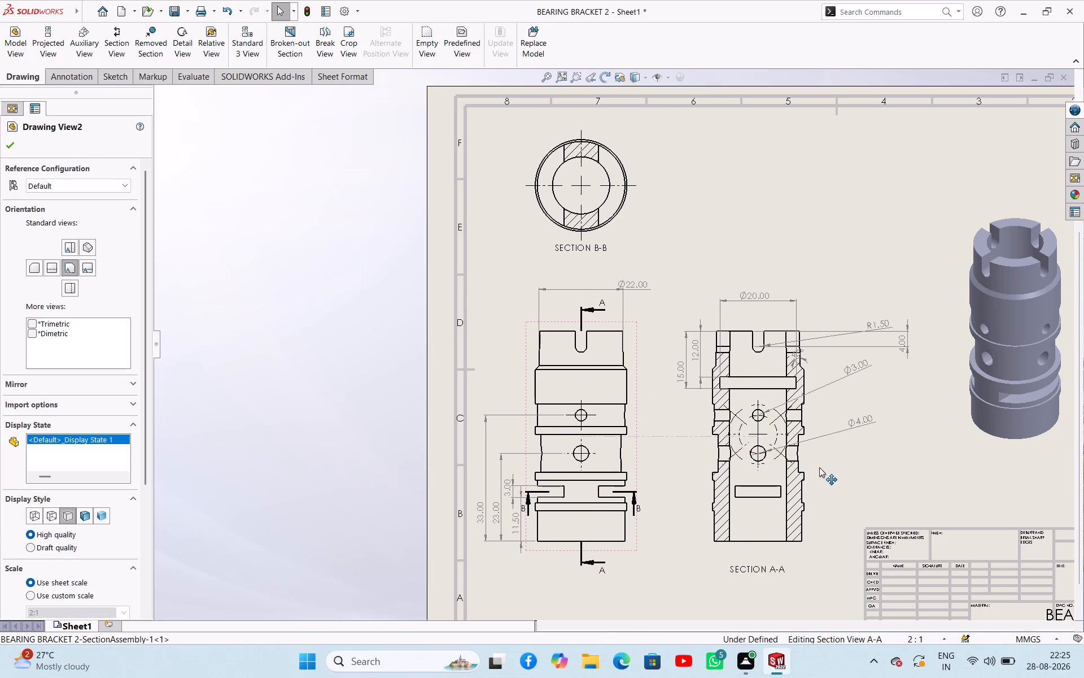
left_click_drag(819, 467, 845, 467)
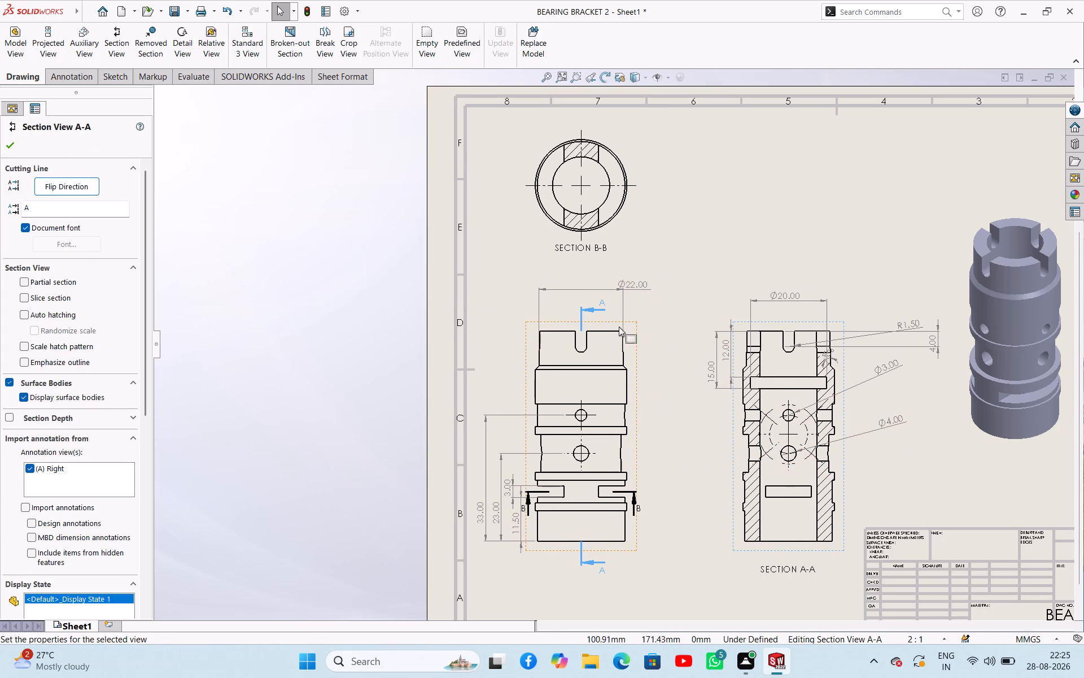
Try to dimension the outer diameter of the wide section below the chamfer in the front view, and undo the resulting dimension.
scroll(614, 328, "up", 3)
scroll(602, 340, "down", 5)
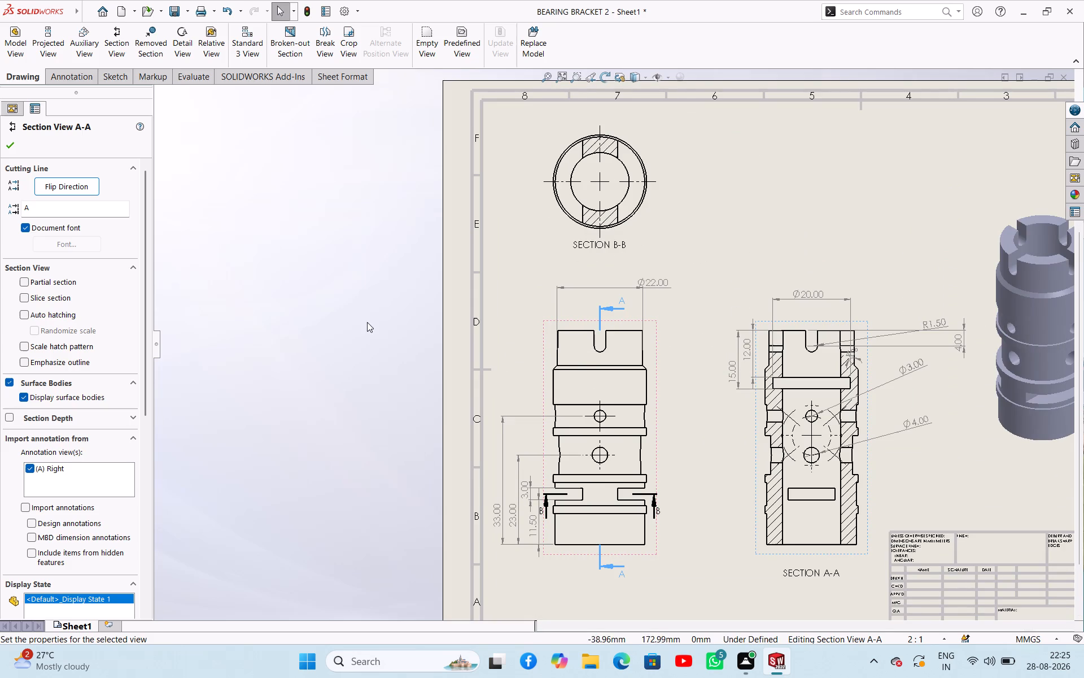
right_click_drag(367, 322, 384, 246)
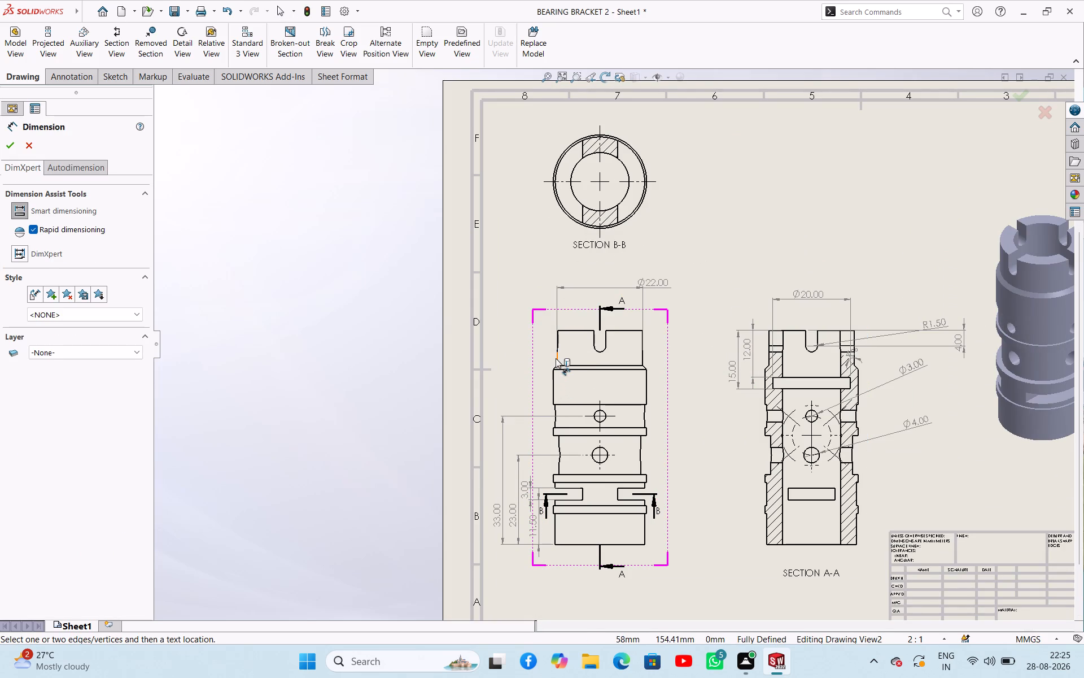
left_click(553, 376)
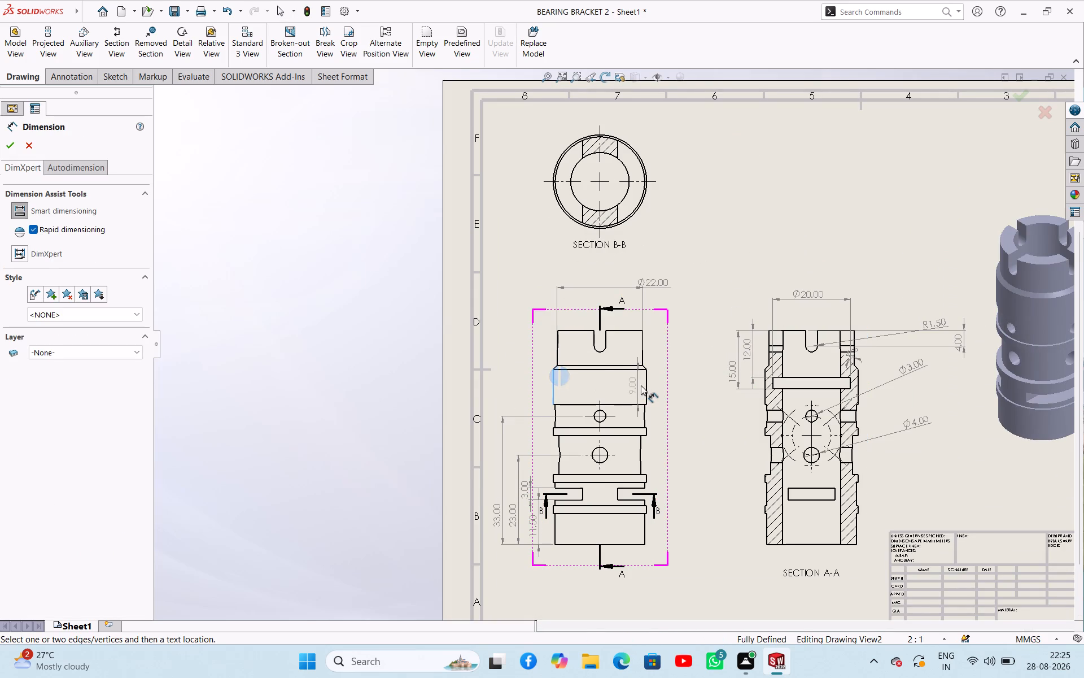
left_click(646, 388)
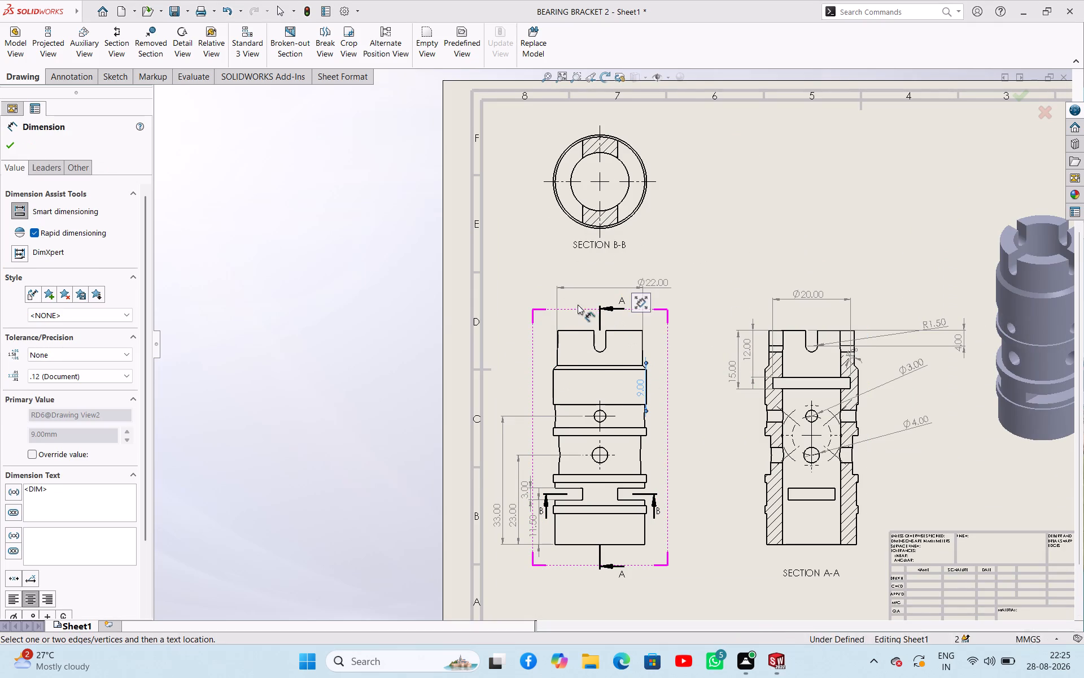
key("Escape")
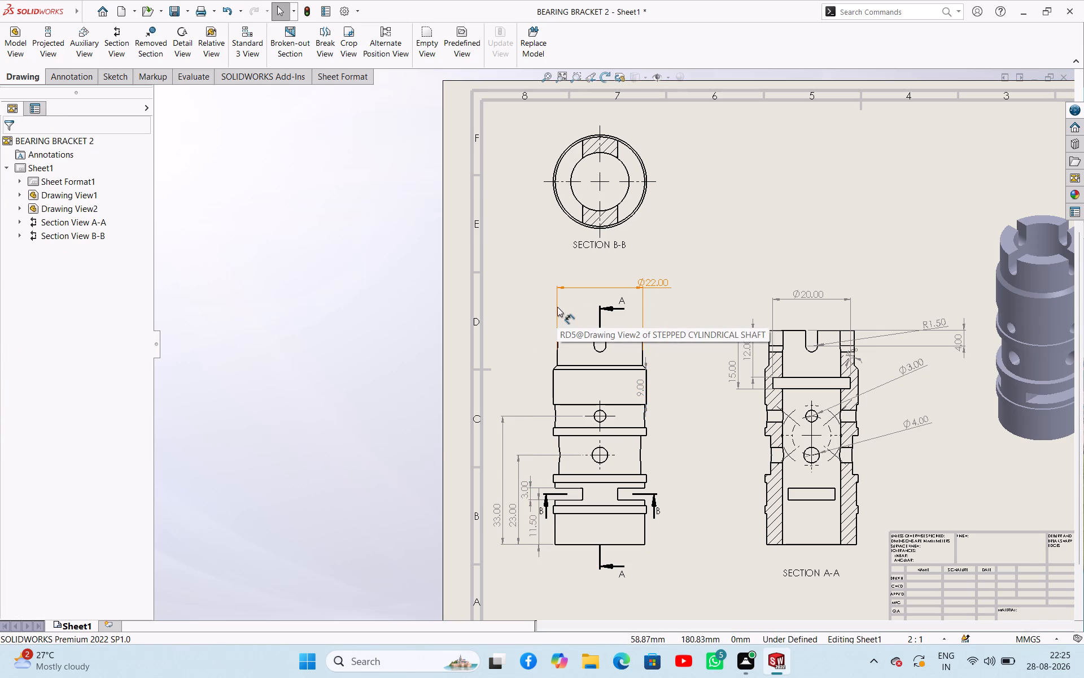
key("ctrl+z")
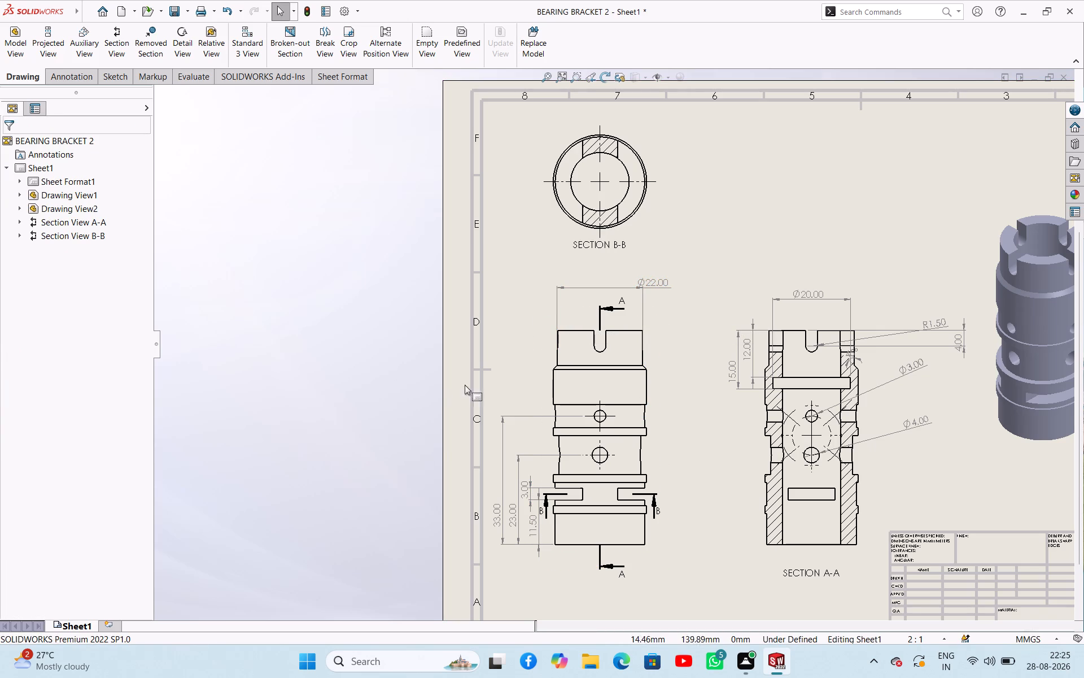
Dimension the outer diameter between the side edges of the wide section below the chamfer, above the slotted top section's diameter dimension.
right_click_drag(357, 385, 399, 307)
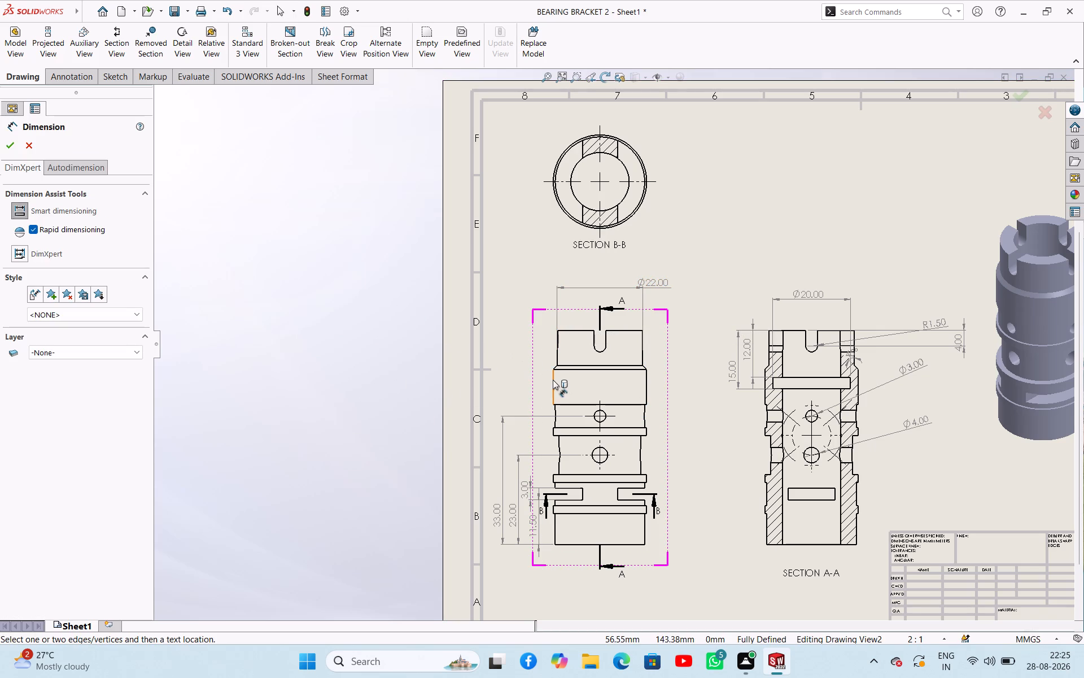
left_click(553, 380)
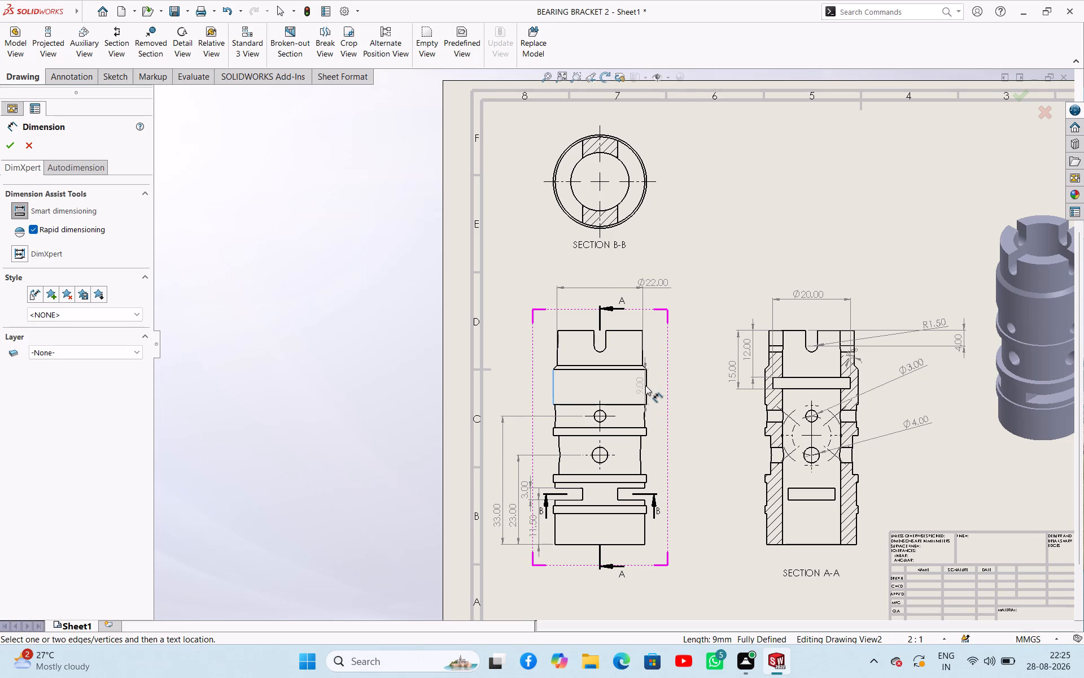
left_click(648, 389)
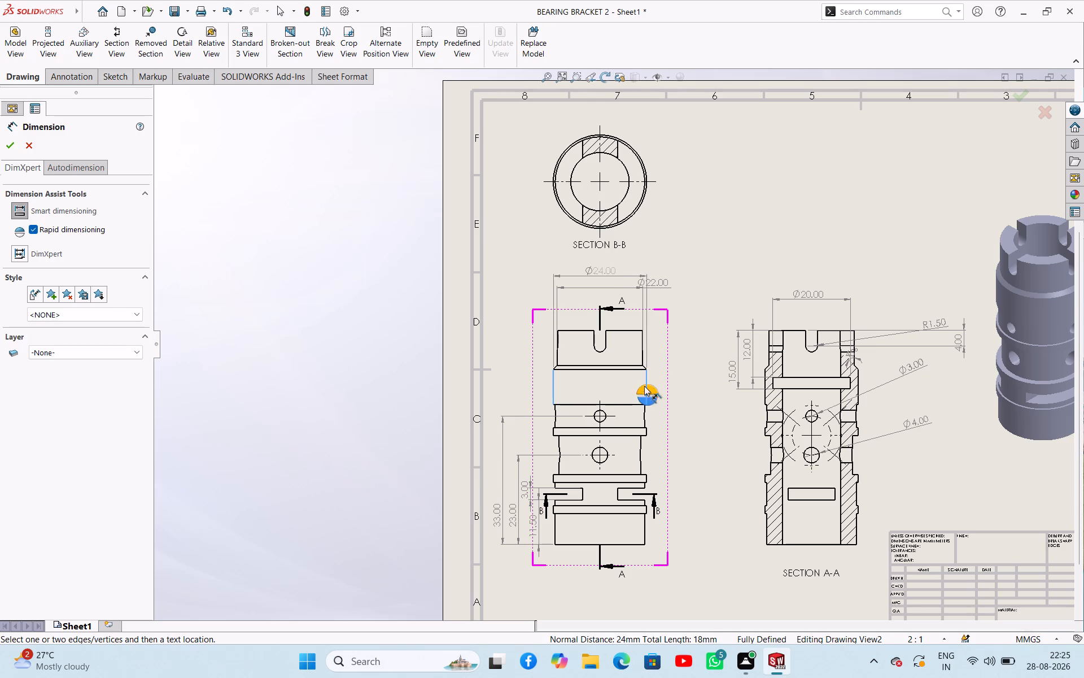
left_click(609, 262)
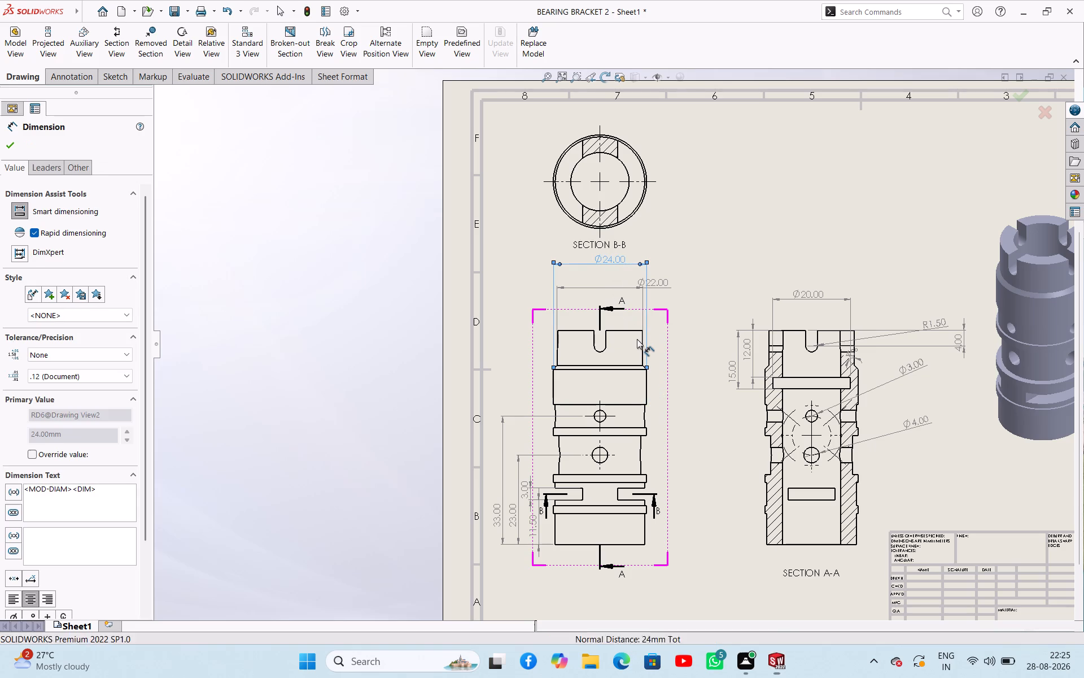
Dimension the bottom cylindrical section in the front view: its diameter below the view and its height beside the view.
scroll(652, 366, "down", 2)
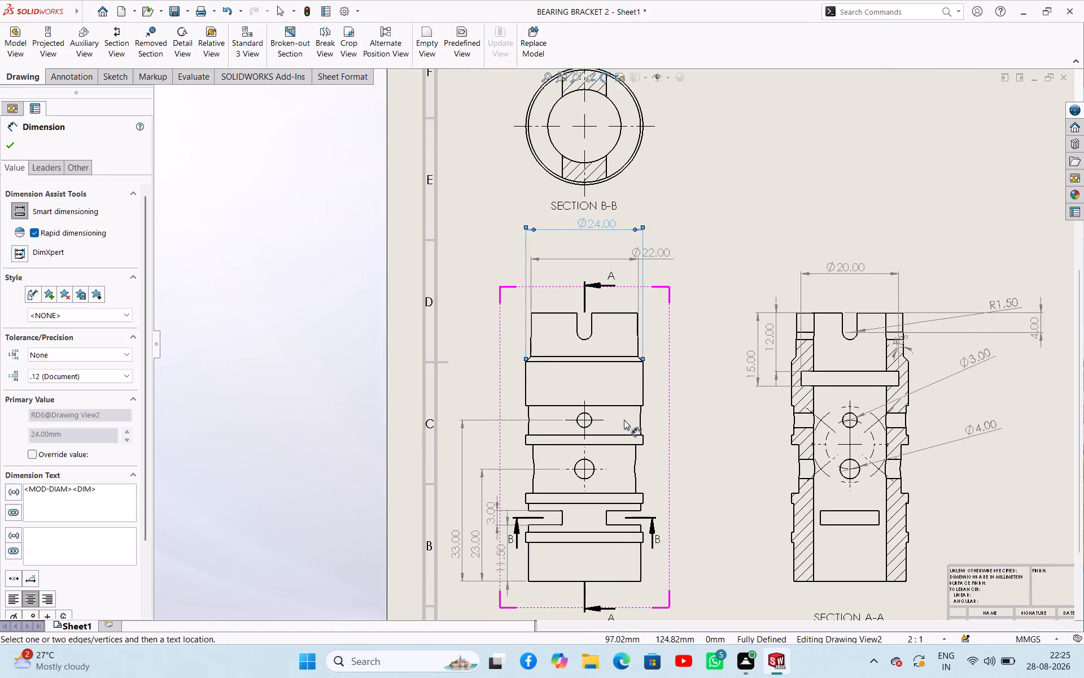
scroll(624, 420, "down", 5)
scroll(637, 446, "up", 3)
scroll(598, 481, "down", 5)
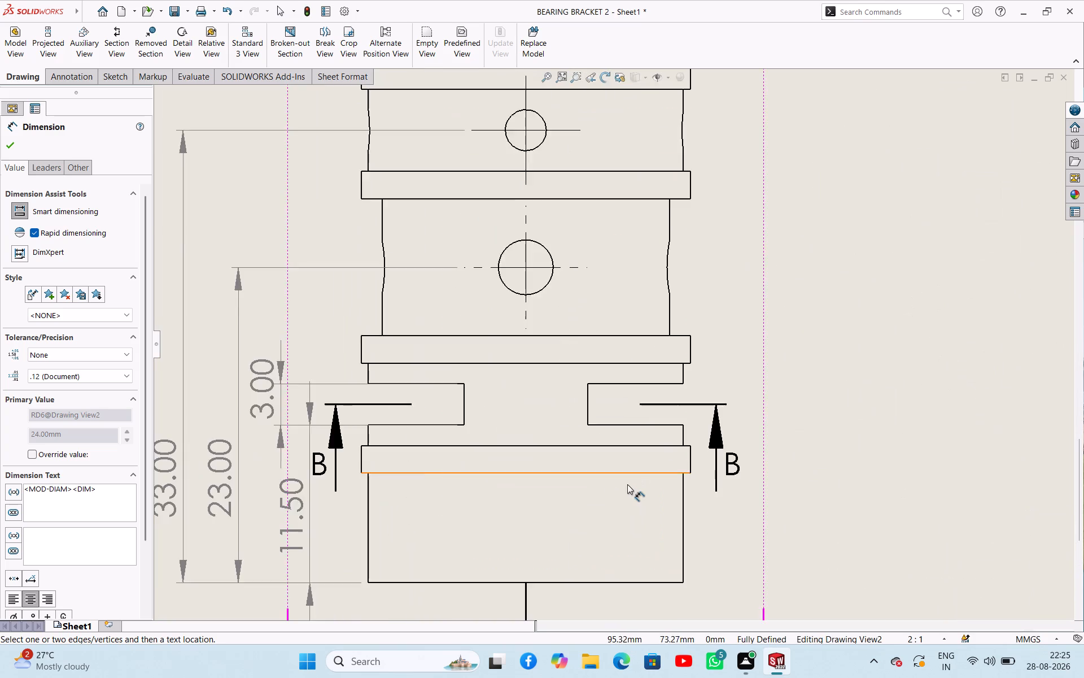
scroll(627, 484, "down", 2)
scroll(637, 484, "up", 3)
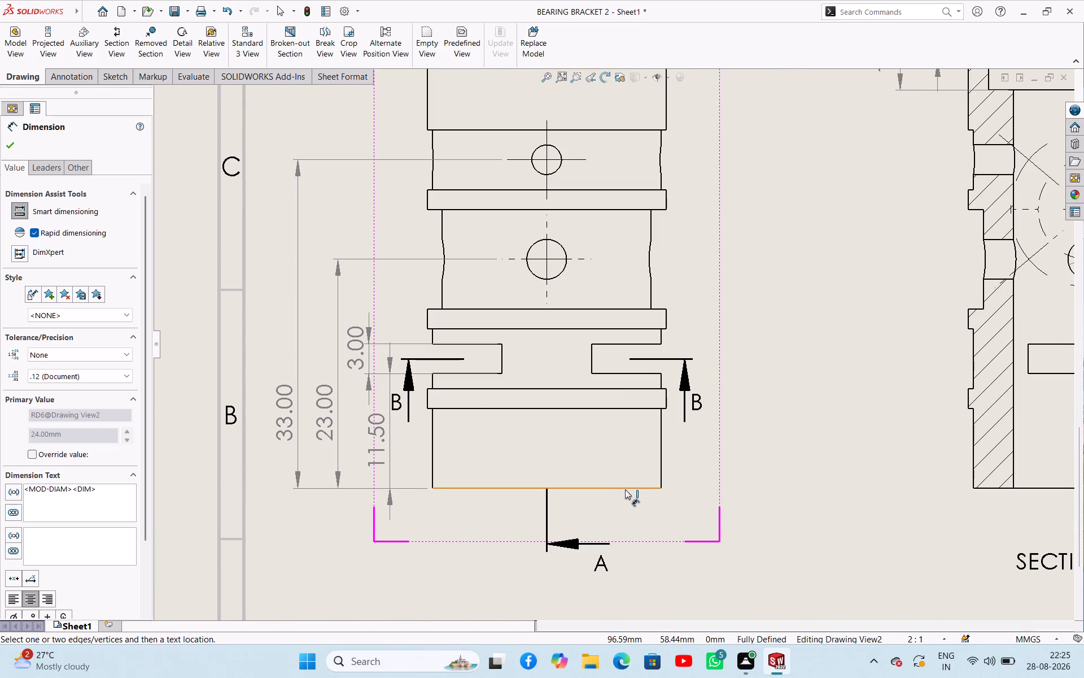
left_click(625, 489)
left_click(530, 590)
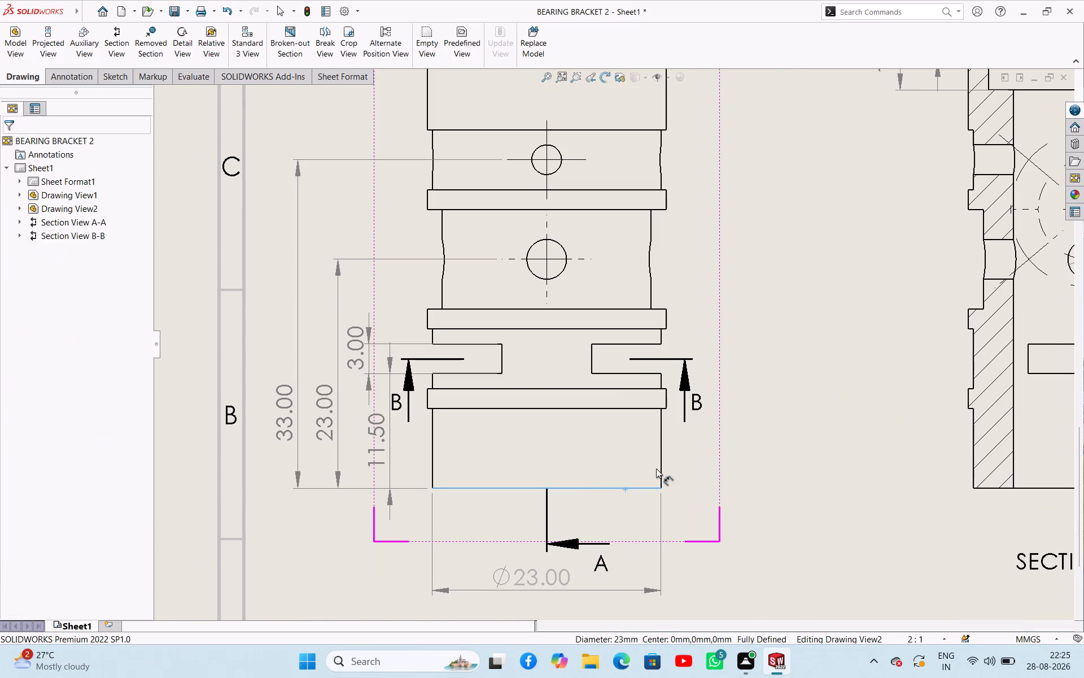
left_click(662, 438)
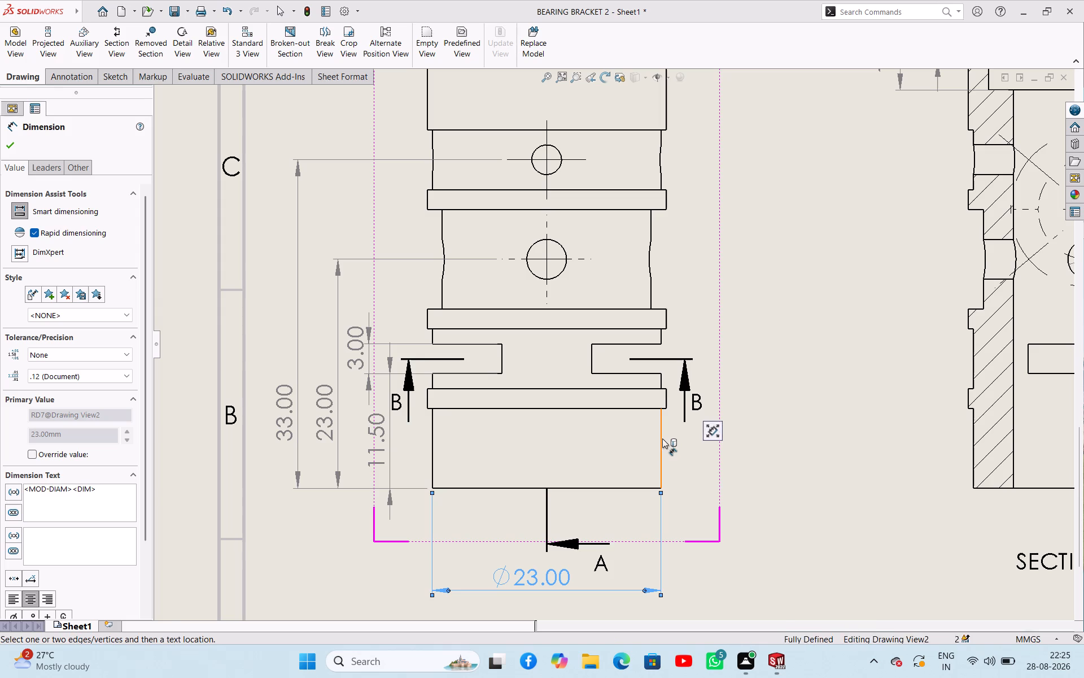
left_click(748, 484)
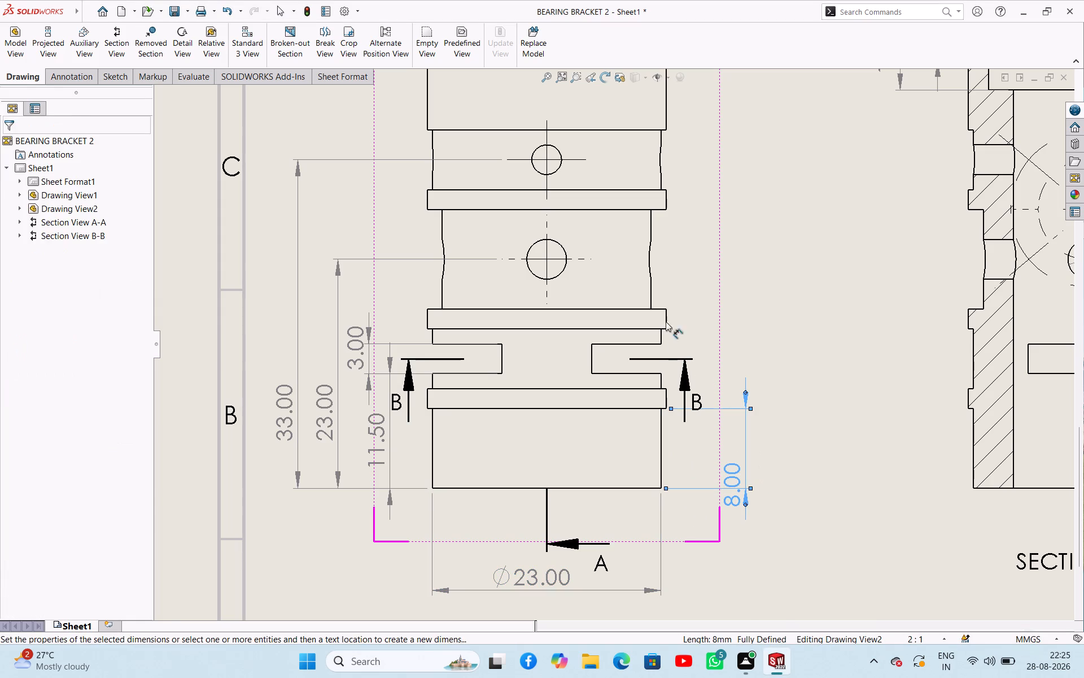
Dimension the heights of the groove around the lower cross hole and the groove containing the side slots, beside the front view.
left_click(660, 210)
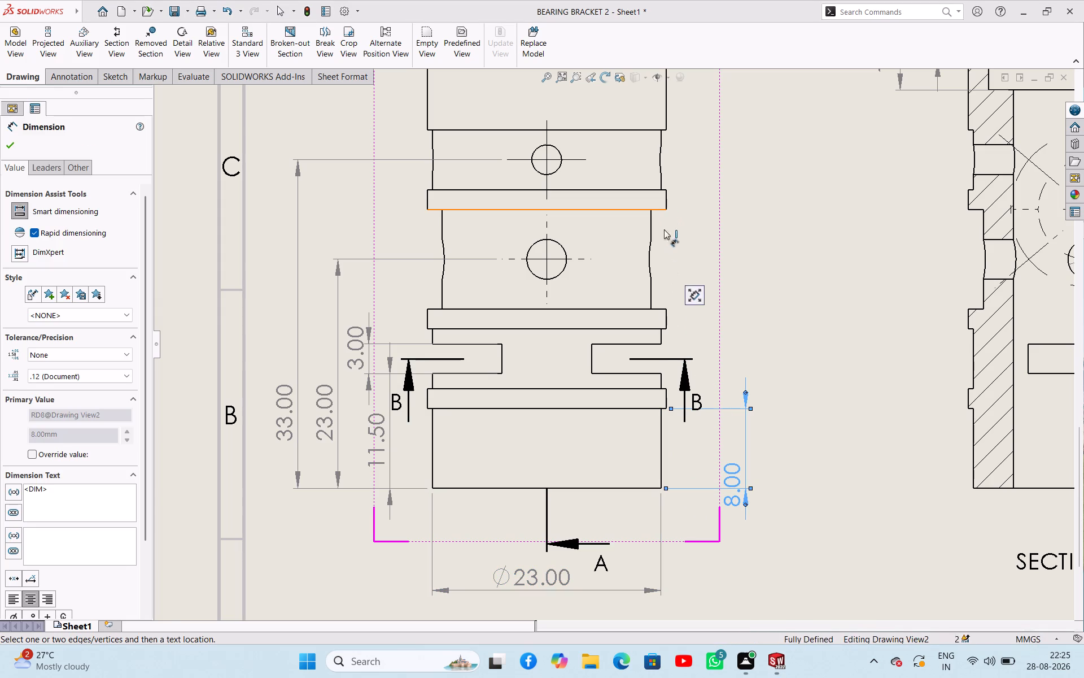
left_click(658, 307)
left_click(730, 278)
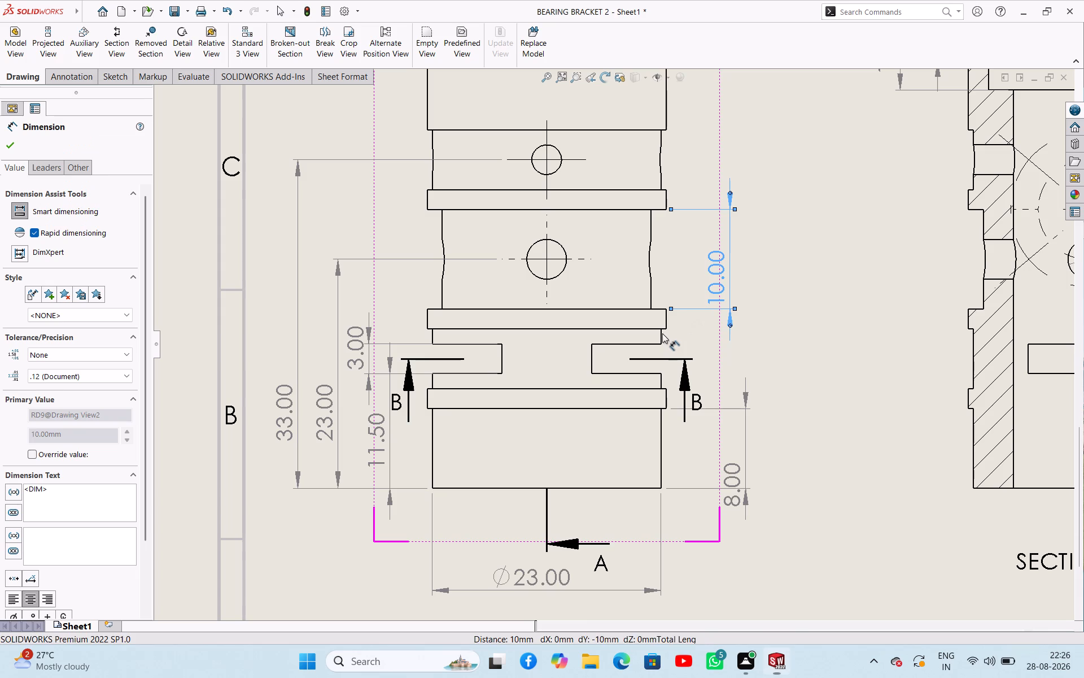
left_click(662, 331)
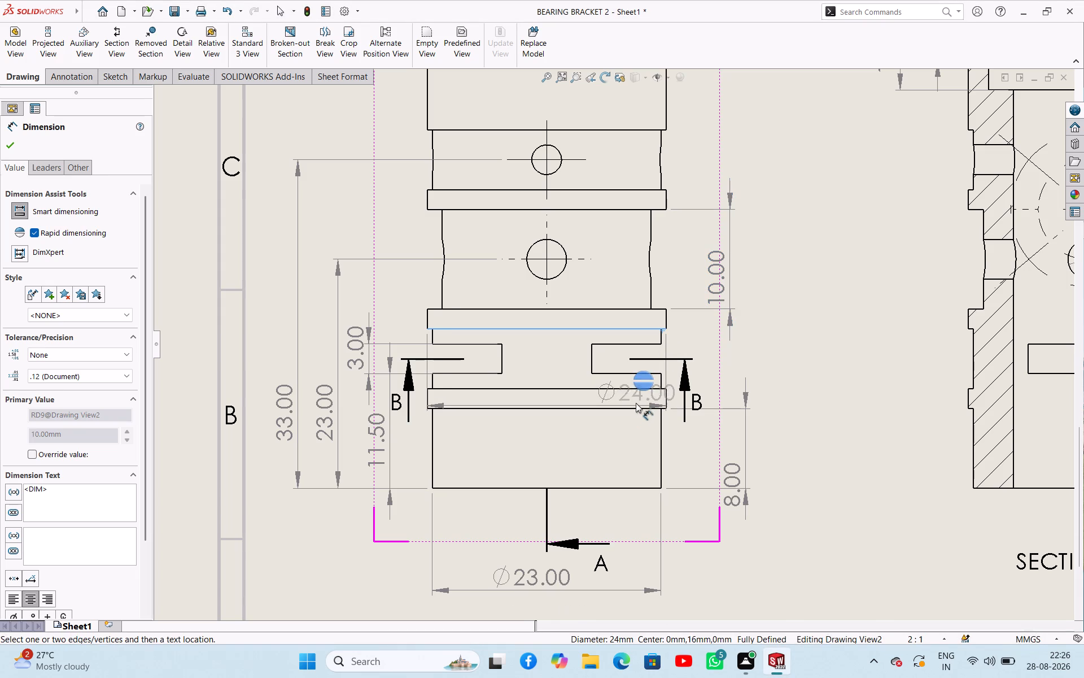
left_click(591, 389)
left_click(767, 373)
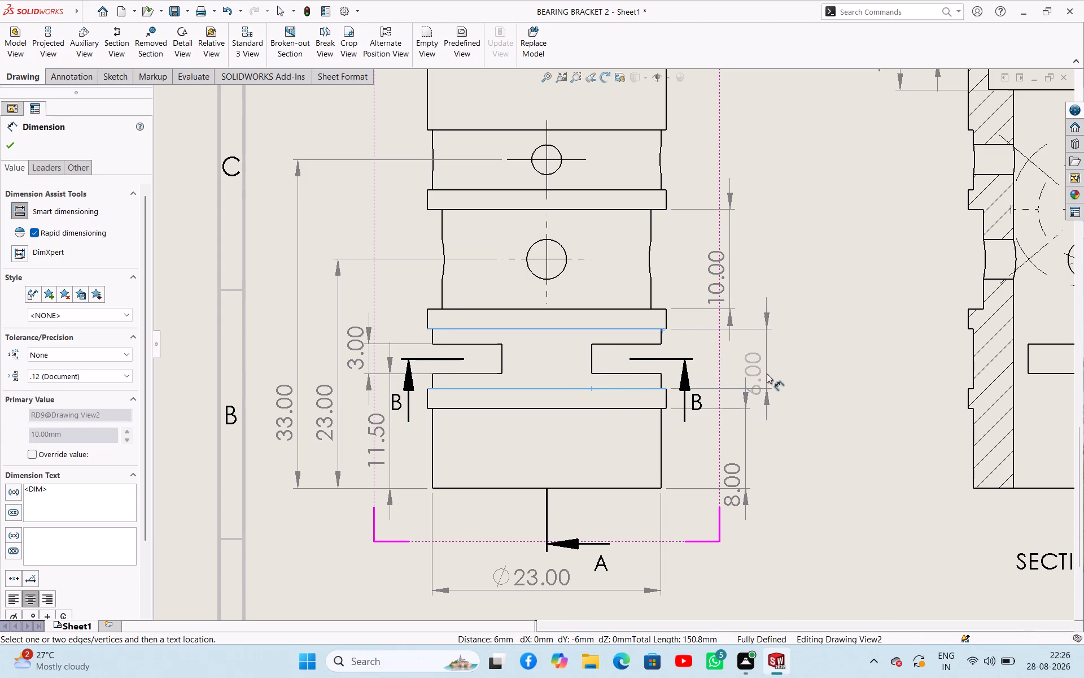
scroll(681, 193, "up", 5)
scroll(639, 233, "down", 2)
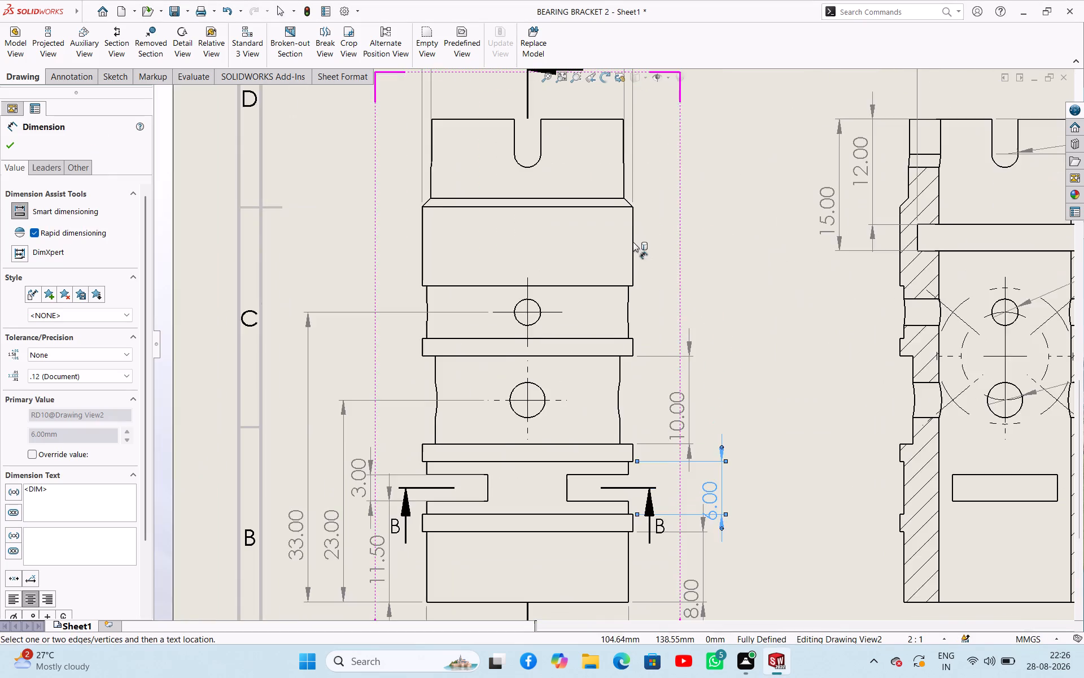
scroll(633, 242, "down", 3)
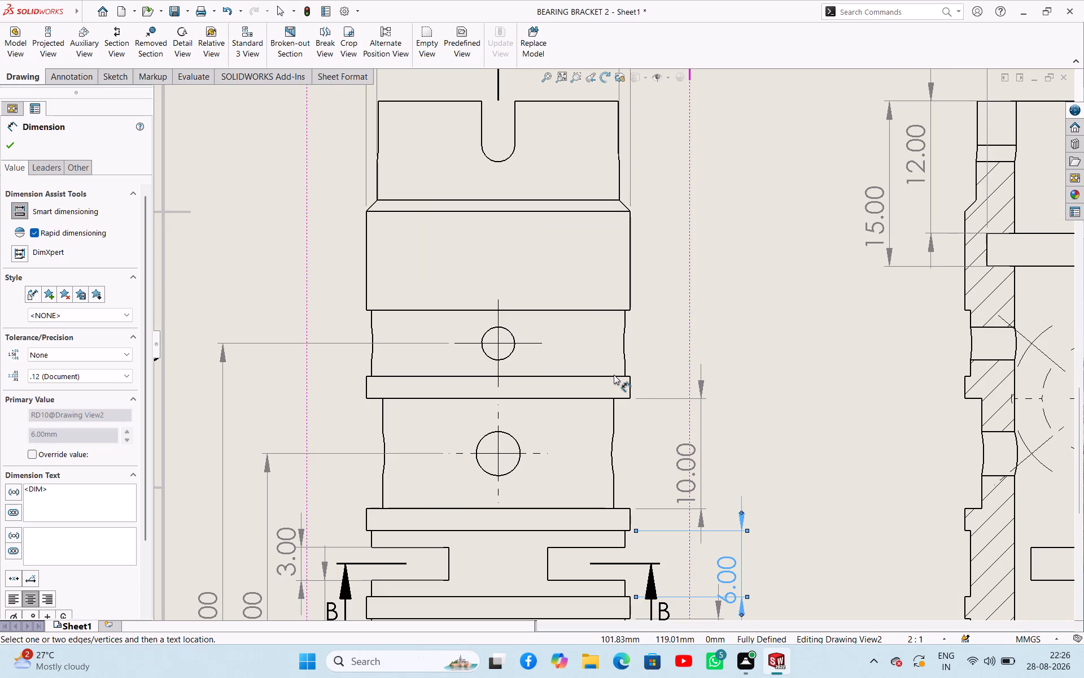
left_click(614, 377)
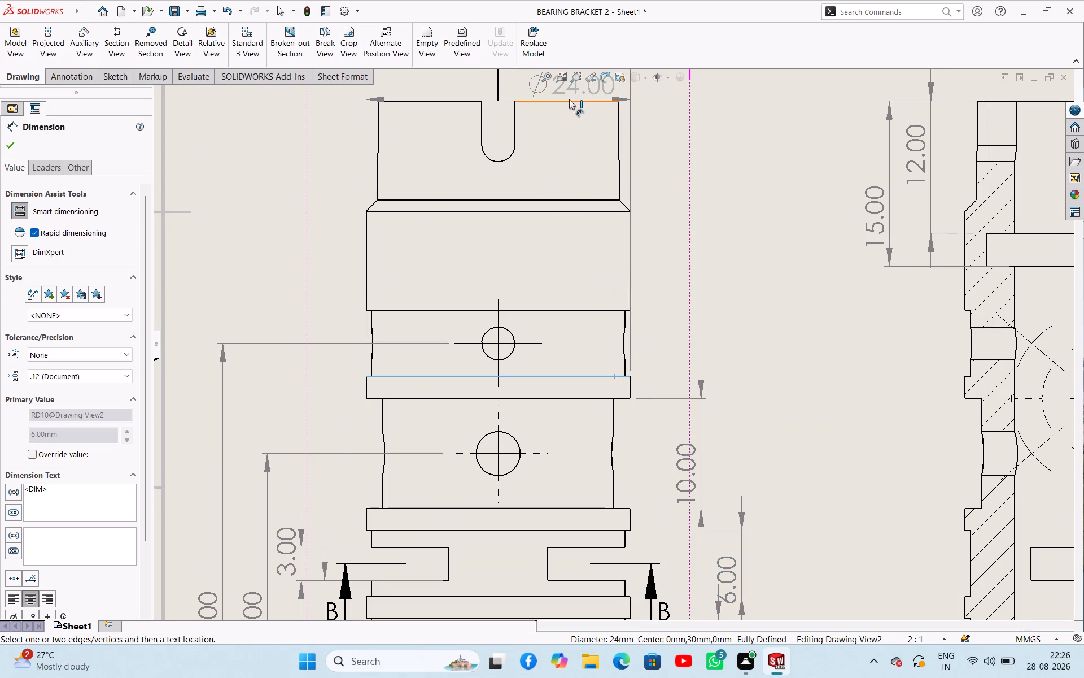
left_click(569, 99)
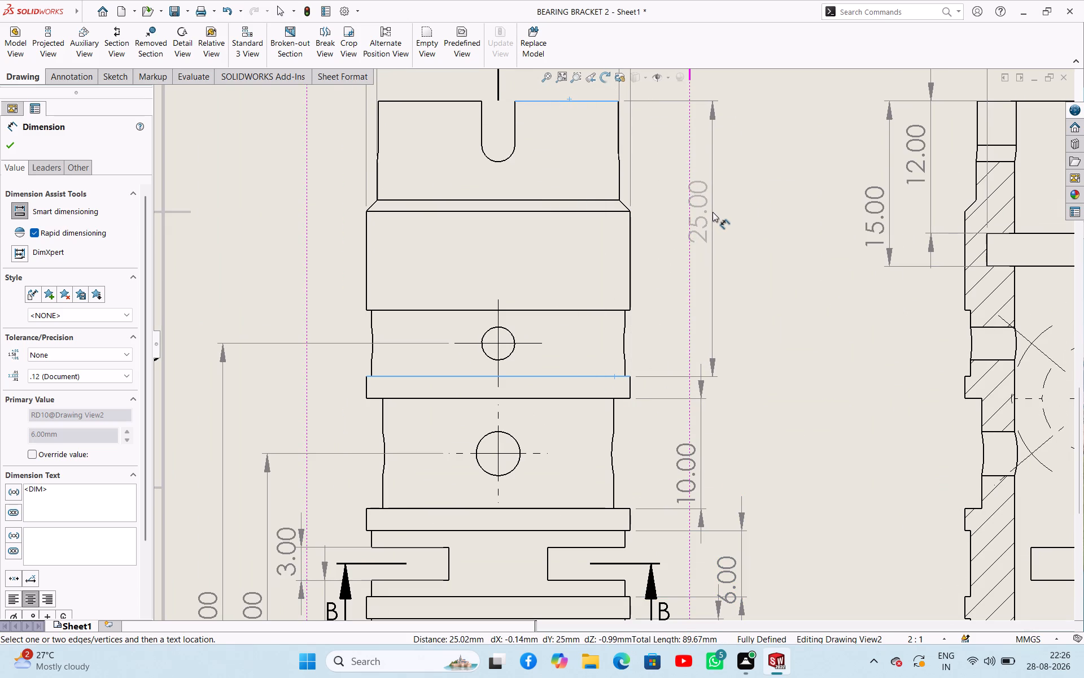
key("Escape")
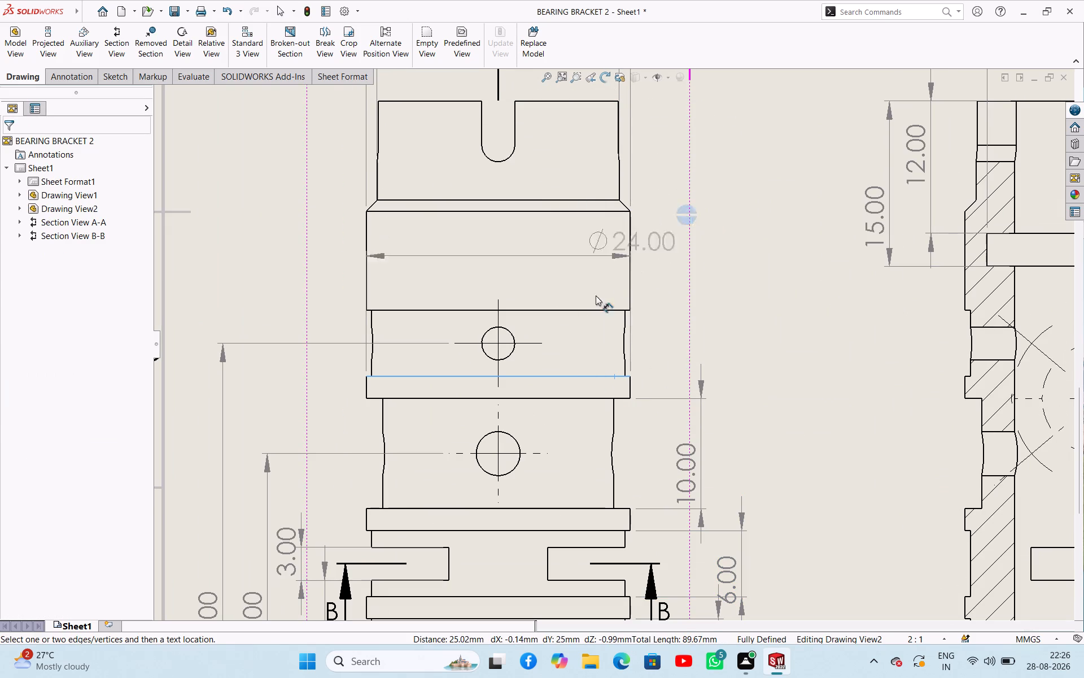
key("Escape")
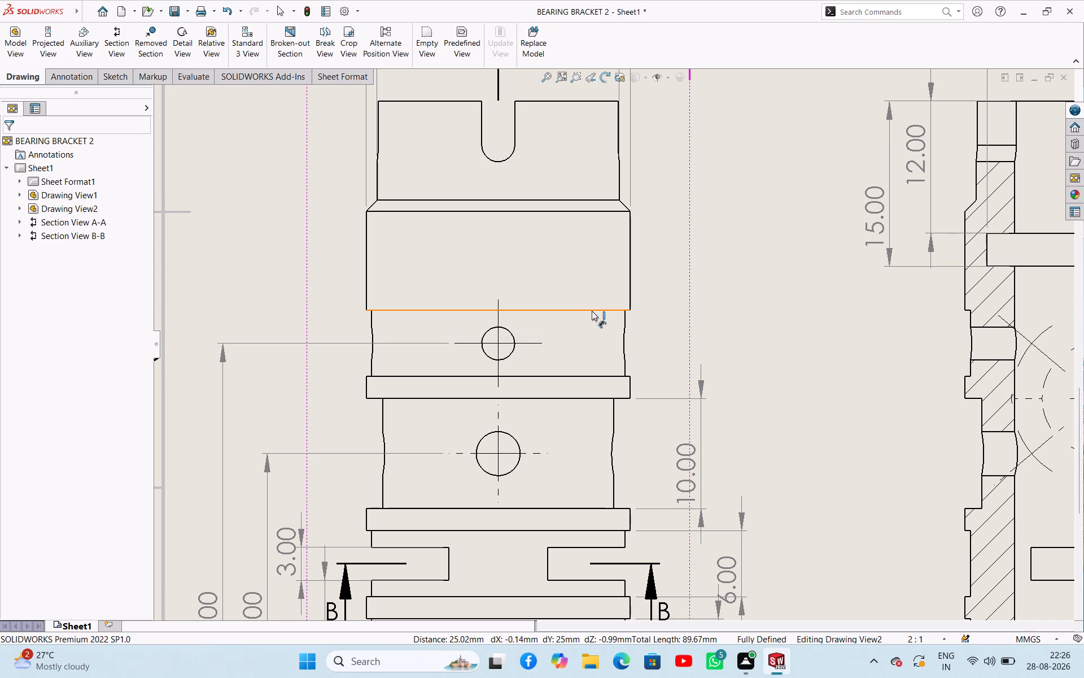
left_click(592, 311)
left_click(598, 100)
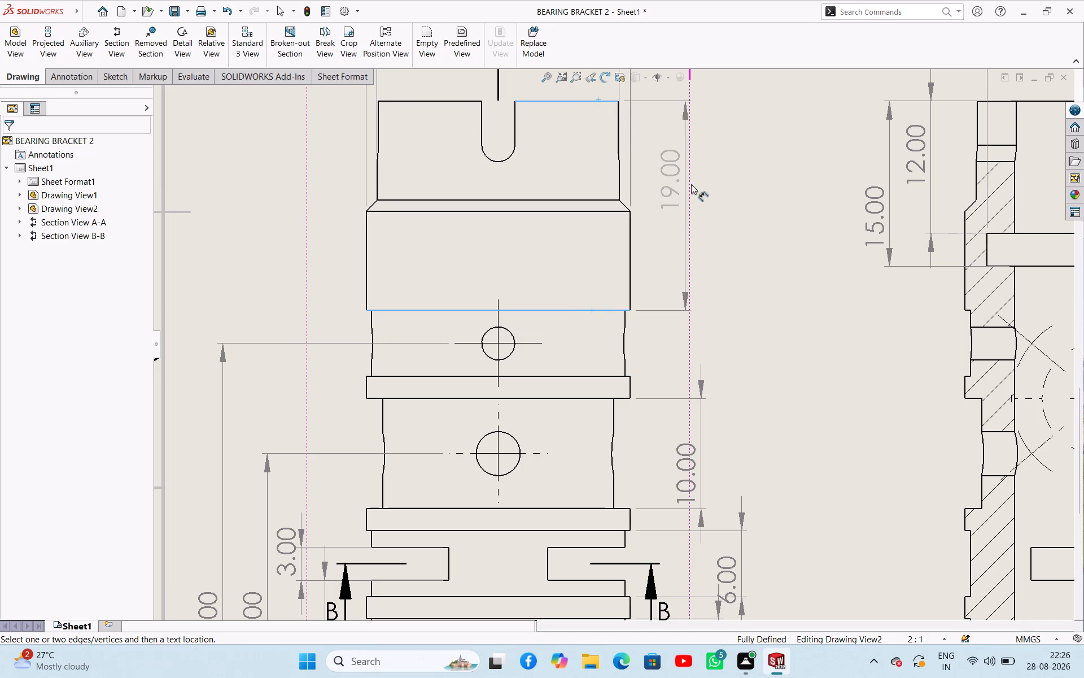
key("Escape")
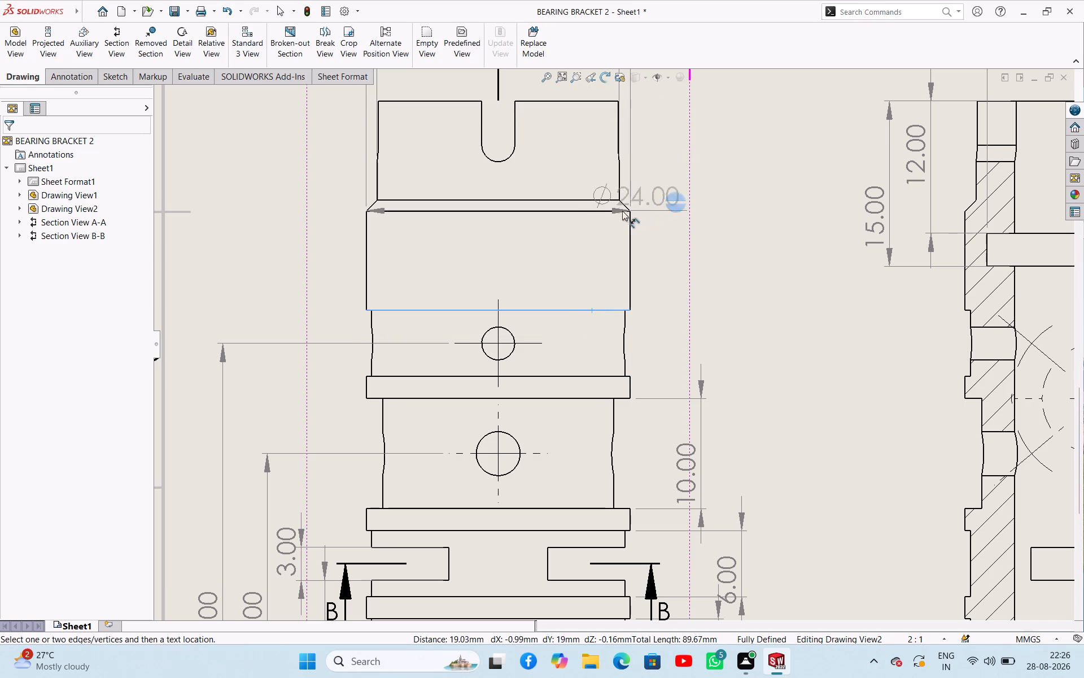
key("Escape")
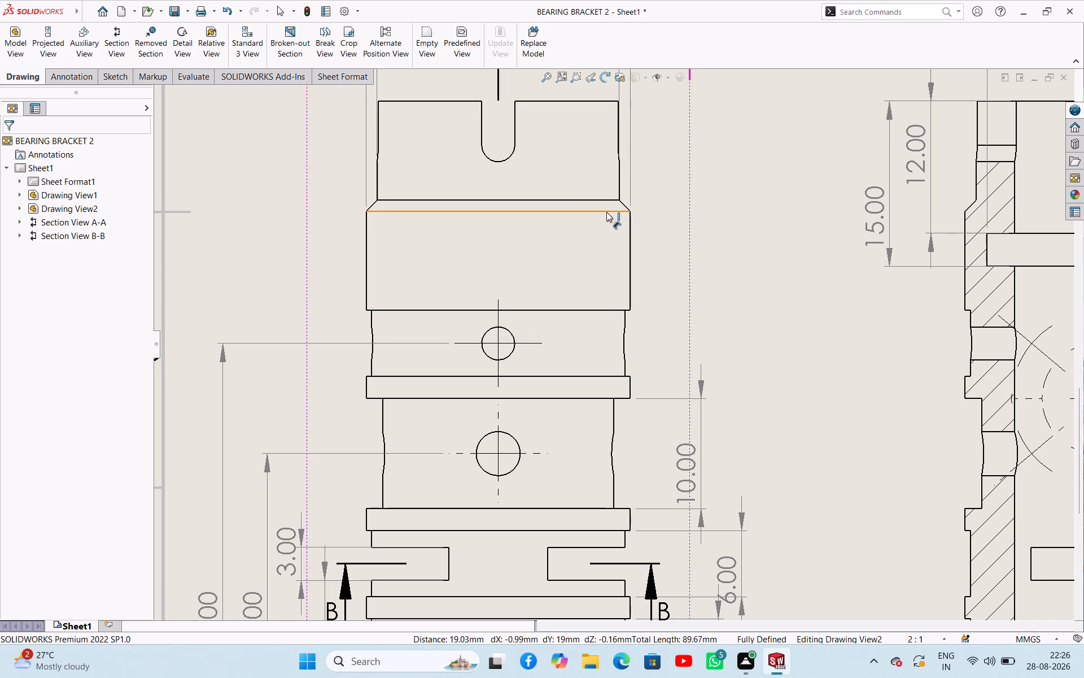
Dimension the height from the top edge to the chamfer's lower edge in the front view, placing it beside the slotted section.
left_click(606, 212)
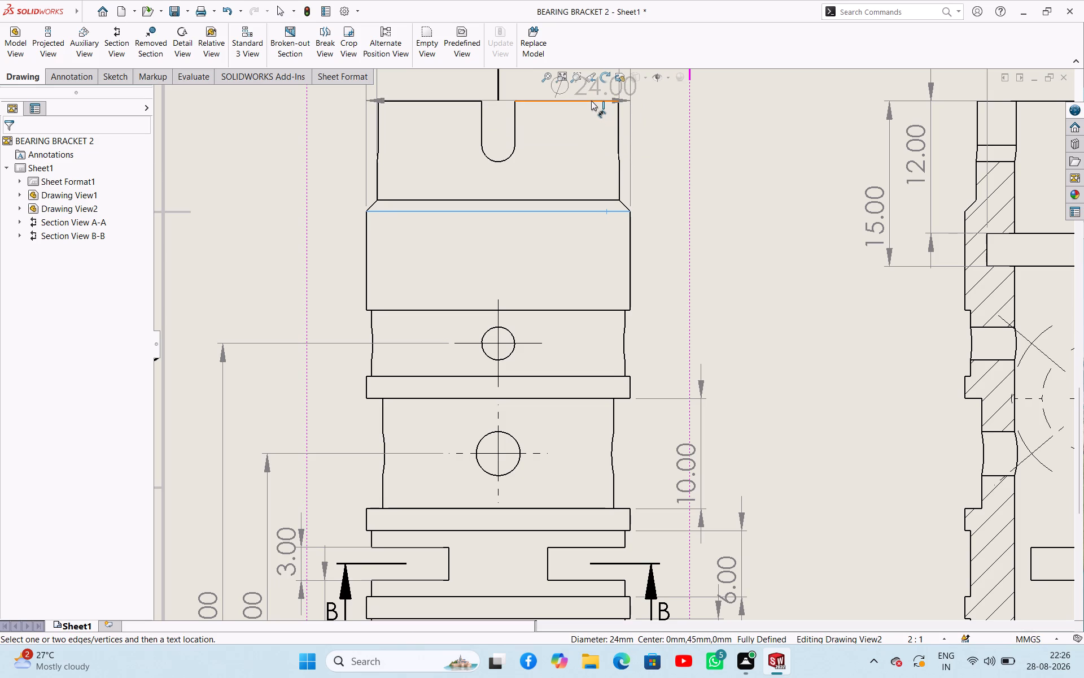
left_click(591, 101)
left_click(668, 159)
scroll(666, 337, "up", 1)
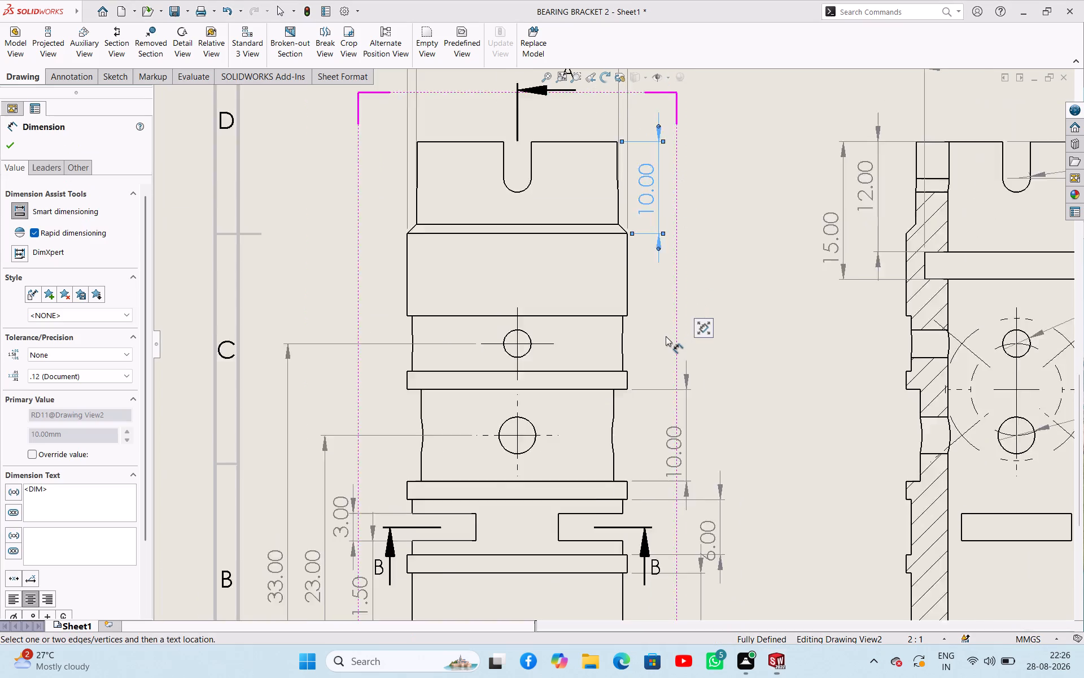
scroll(666, 336, "up", 2)
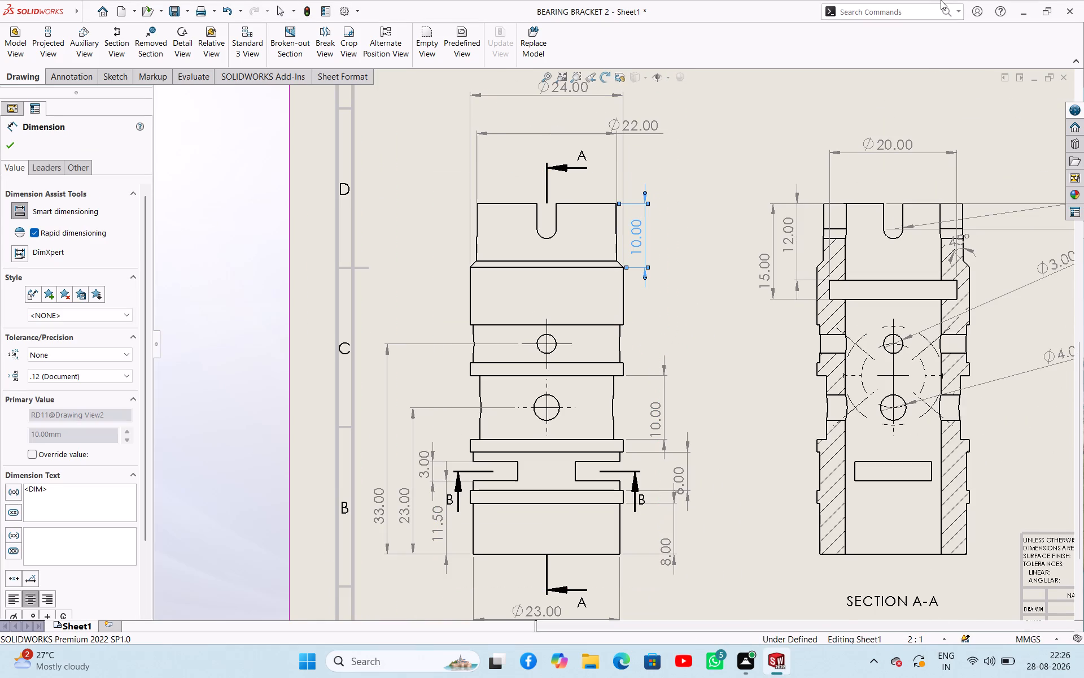
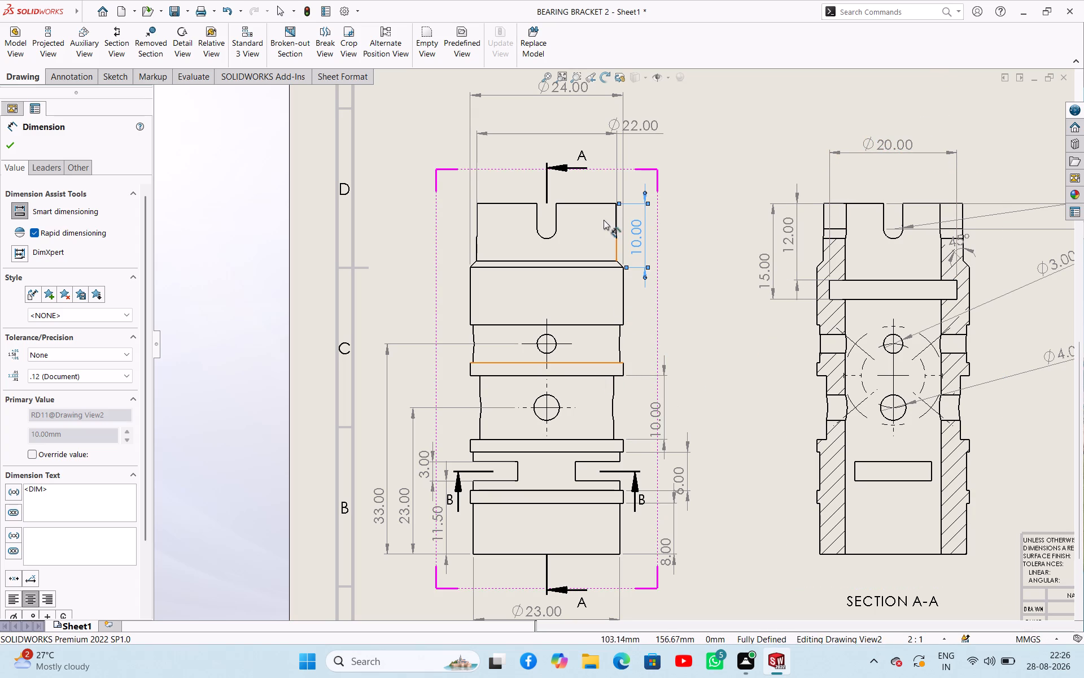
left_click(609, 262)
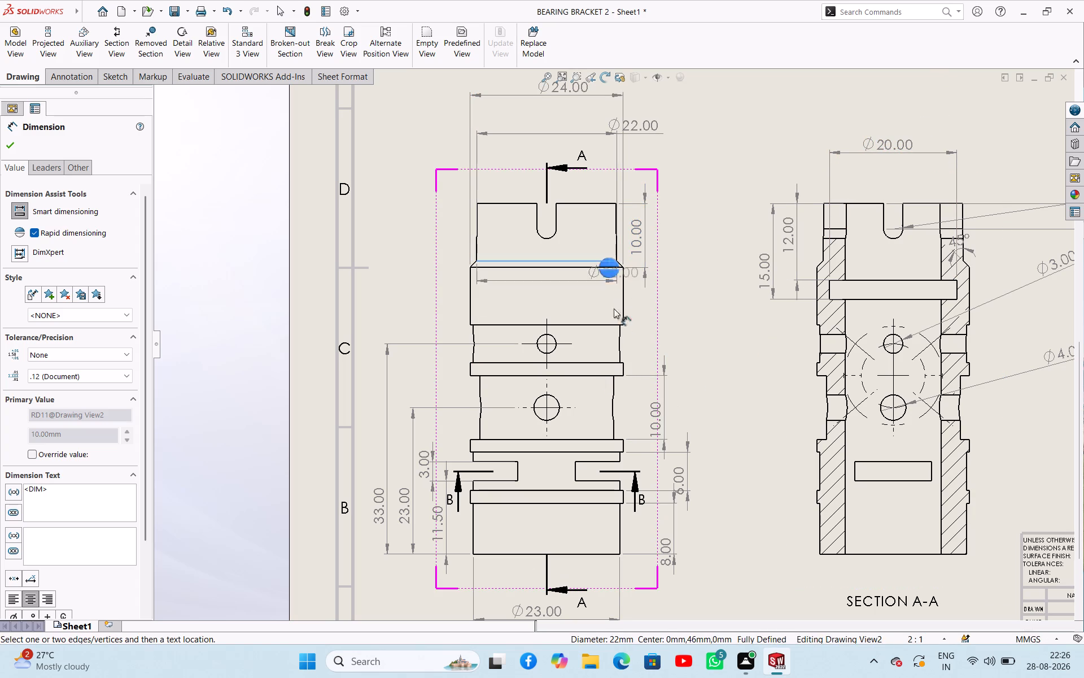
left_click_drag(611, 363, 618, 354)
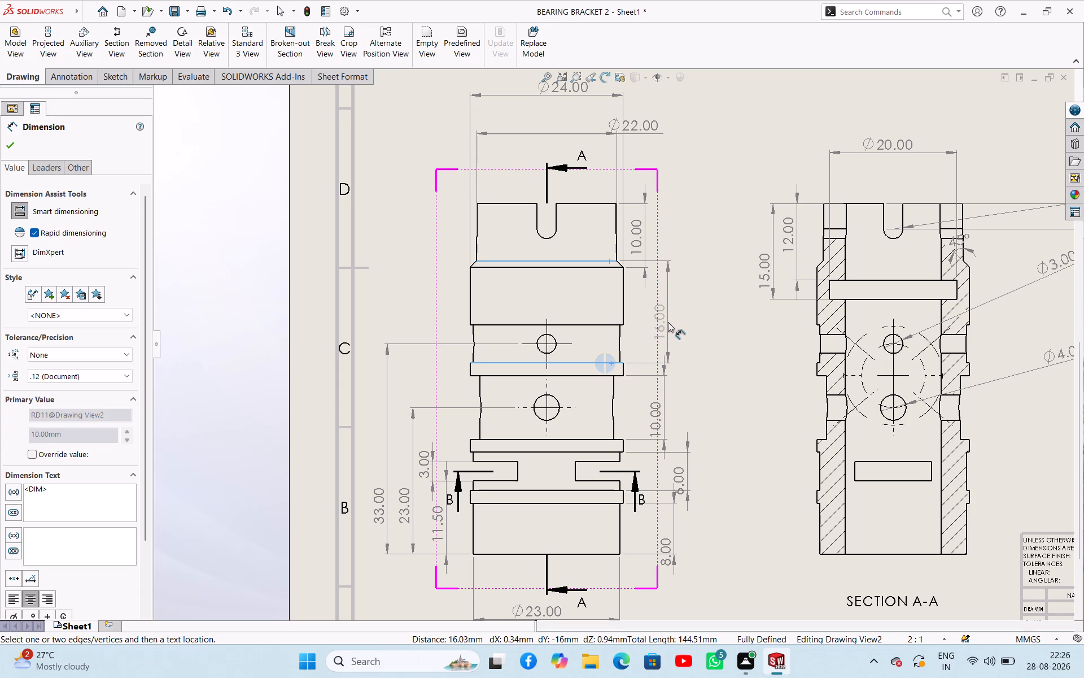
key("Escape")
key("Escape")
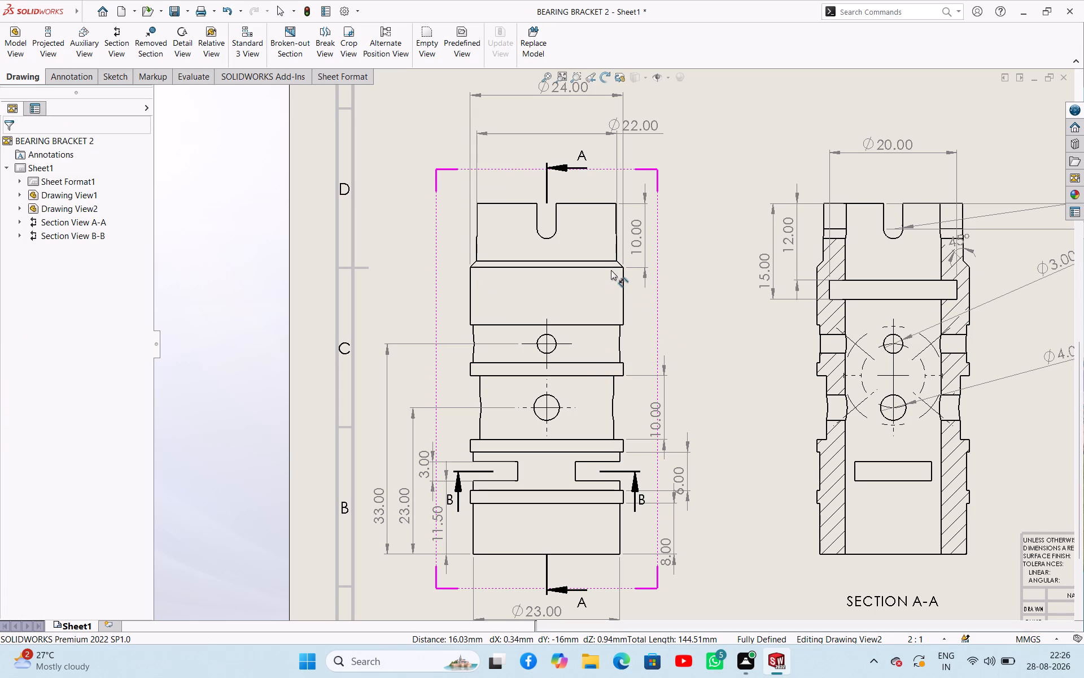
Dimension the height from the chamfer's lower edge to the upper edge of the collar between the two cross holes, beside the front view.
left_click(611, 269)
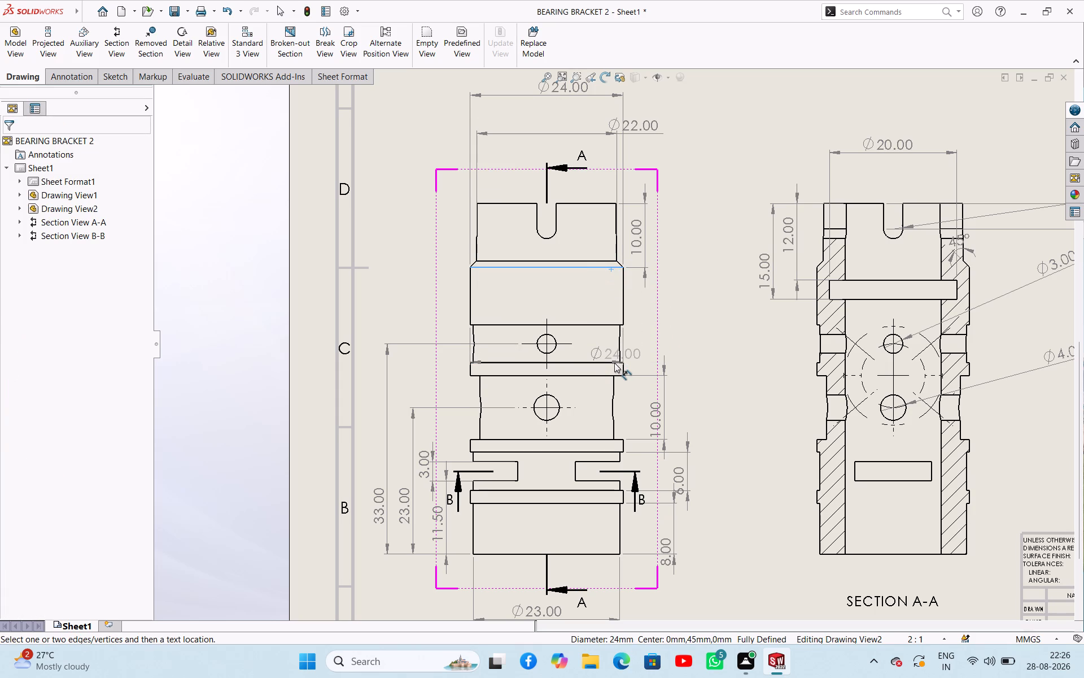
left_click(585, 364)
left_click(670, 335)
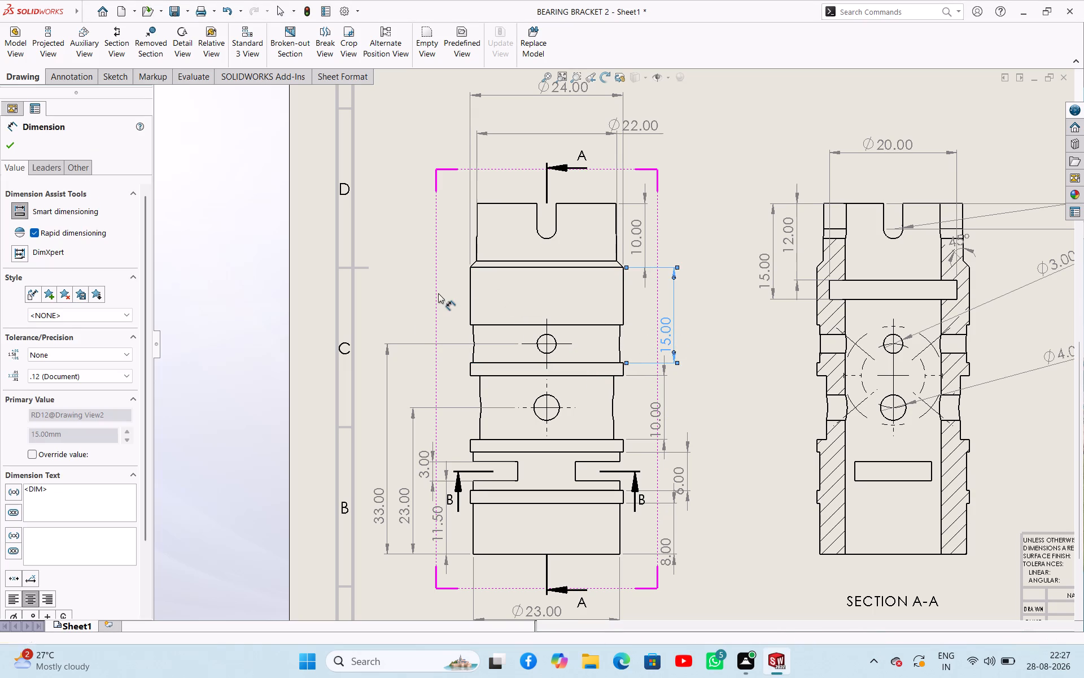
Dimension the diameter of the groove around the lower cross hole between its side edges, placing it beside the front view.
left_click(614, 386)
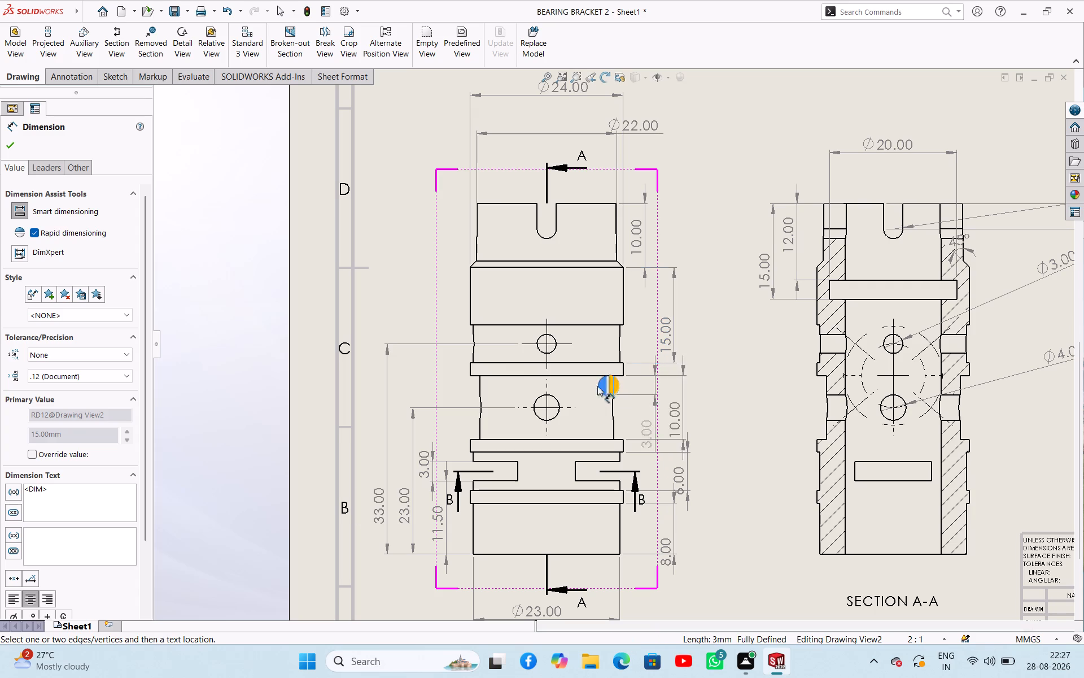
left_click(479, 382)
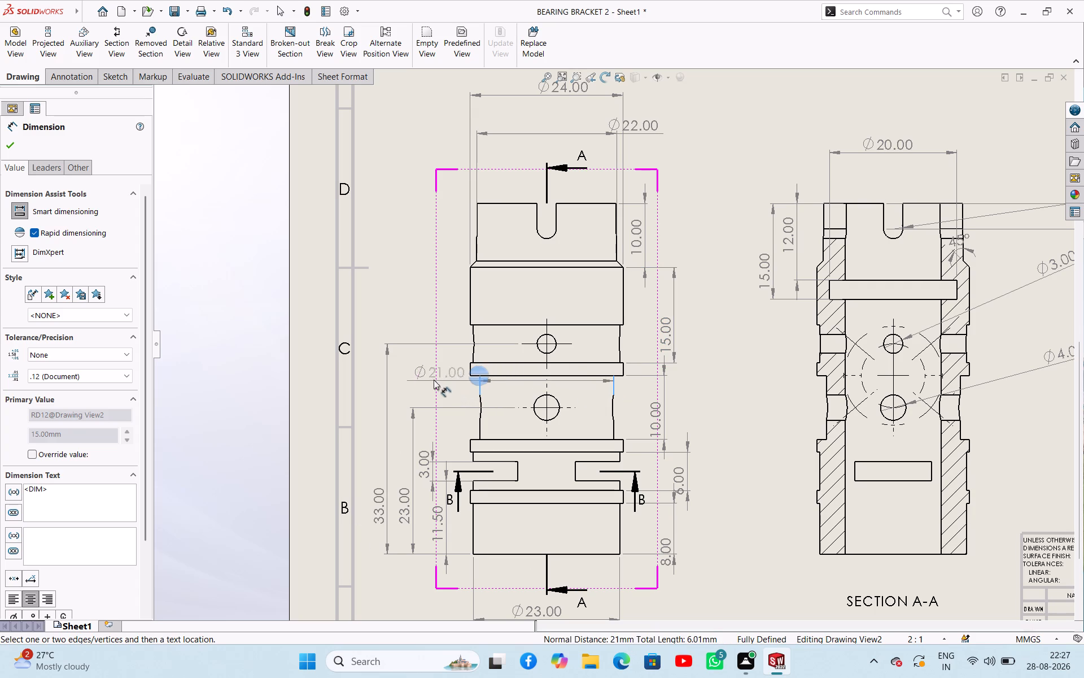
left_click(412, 384)
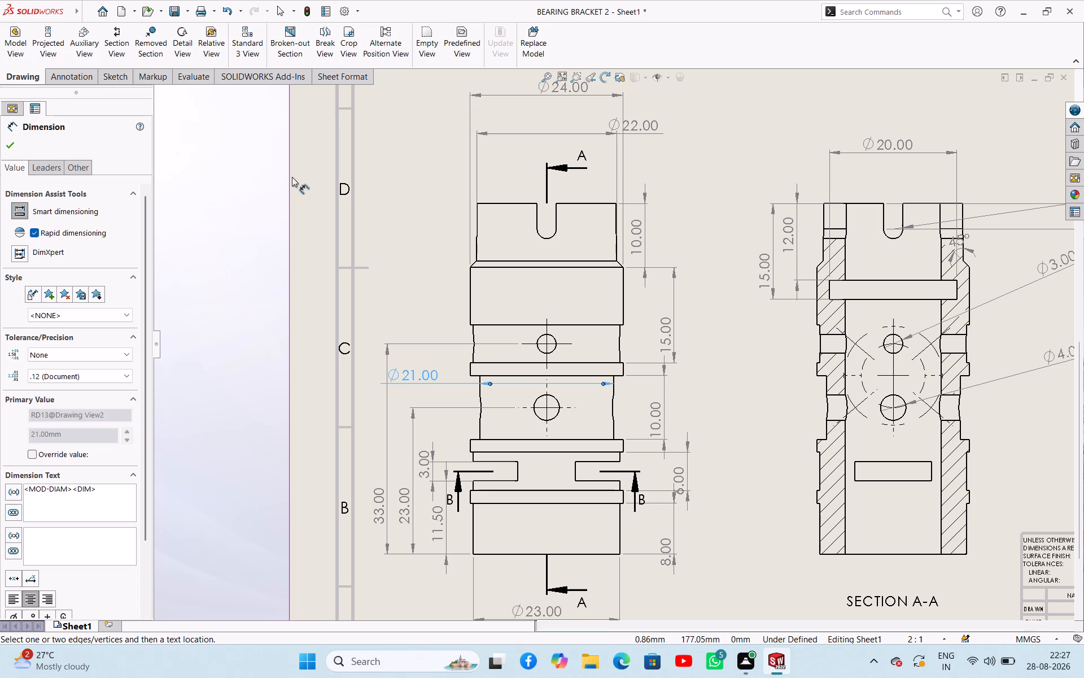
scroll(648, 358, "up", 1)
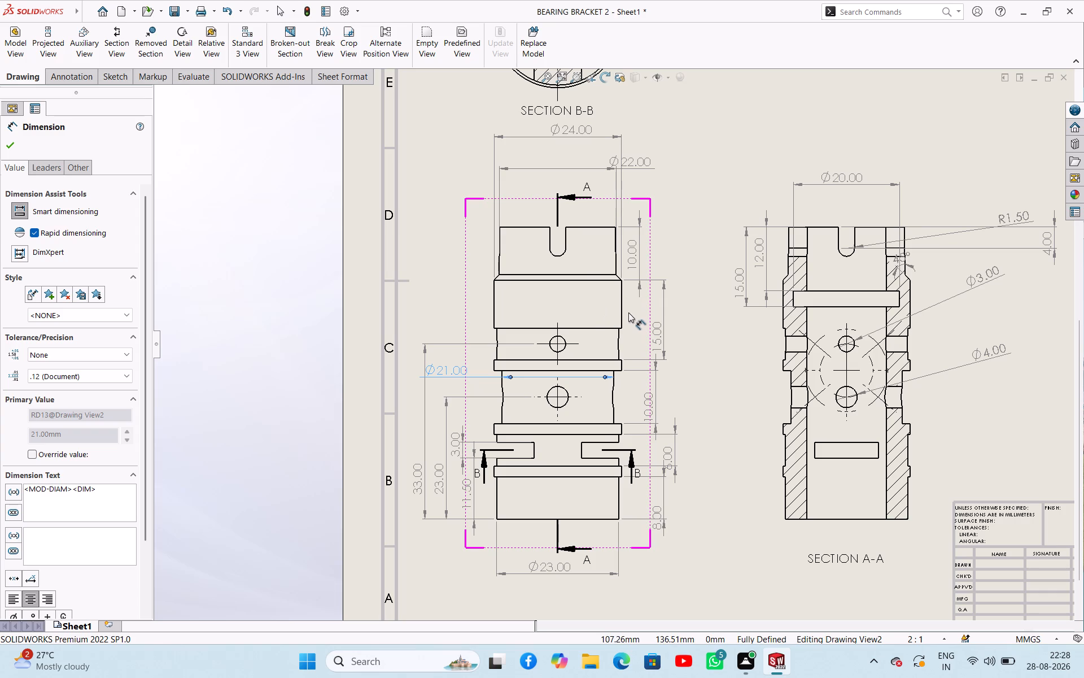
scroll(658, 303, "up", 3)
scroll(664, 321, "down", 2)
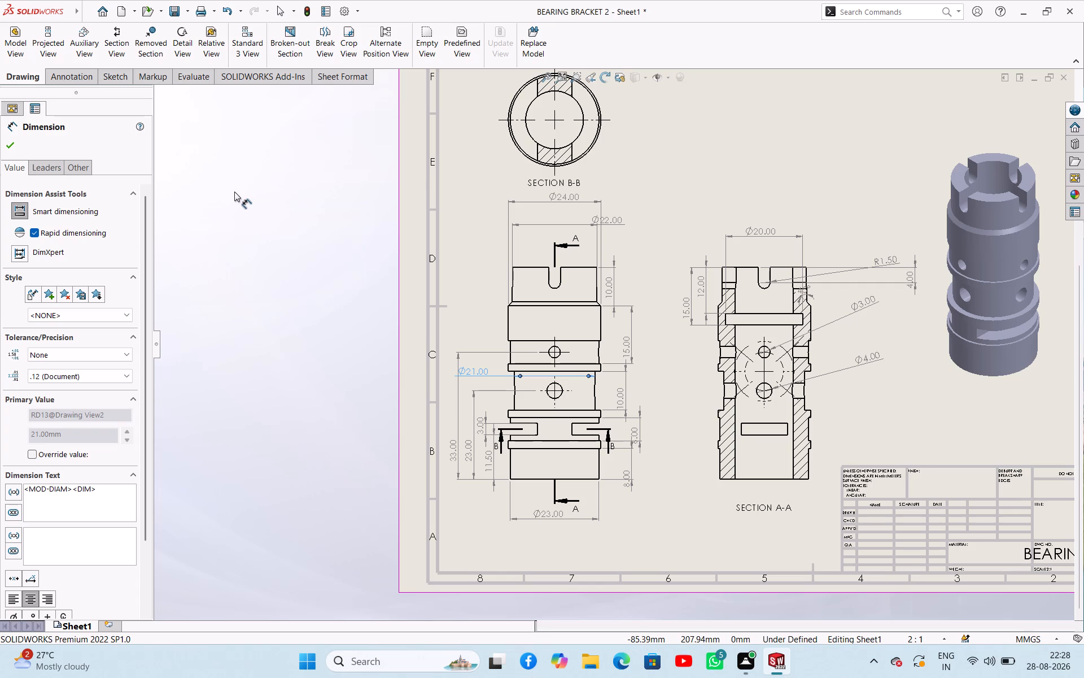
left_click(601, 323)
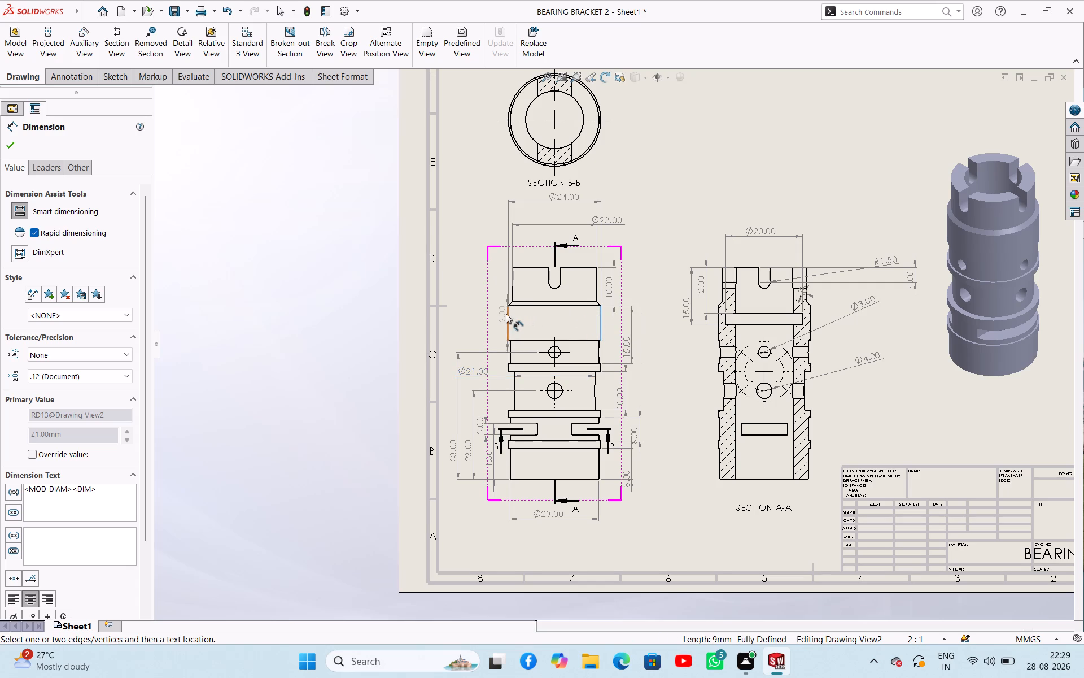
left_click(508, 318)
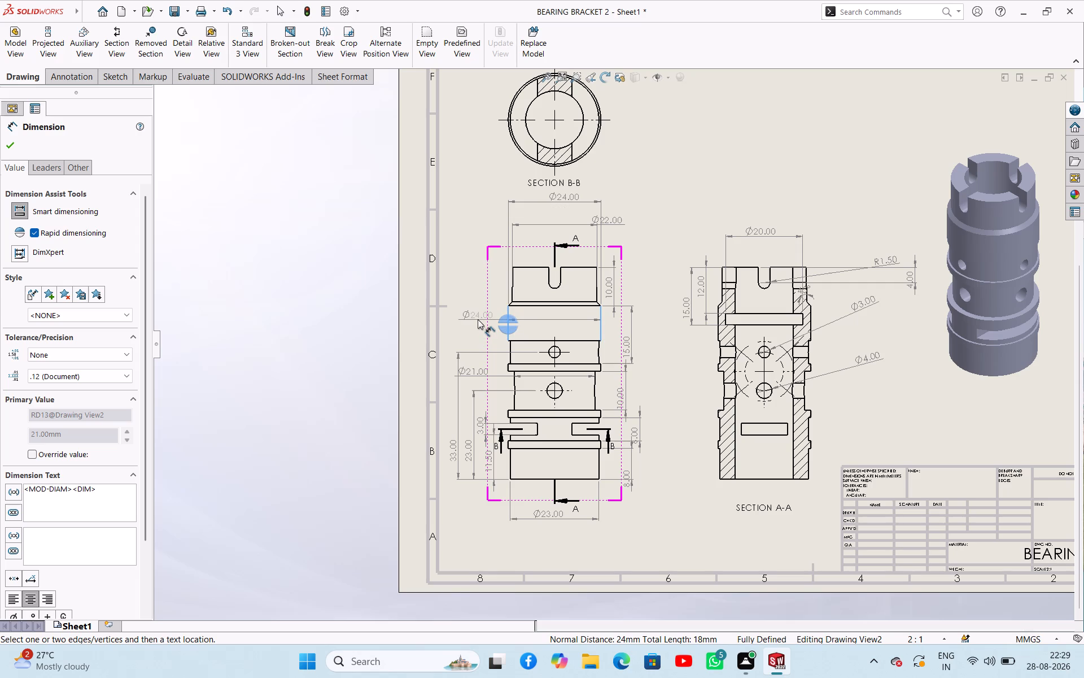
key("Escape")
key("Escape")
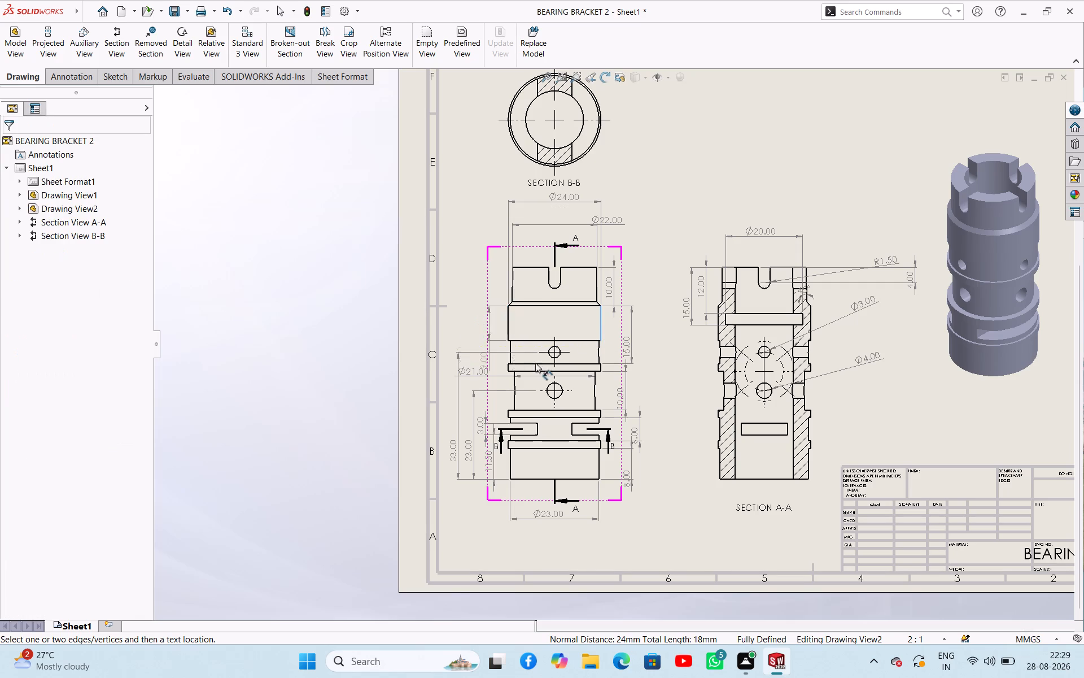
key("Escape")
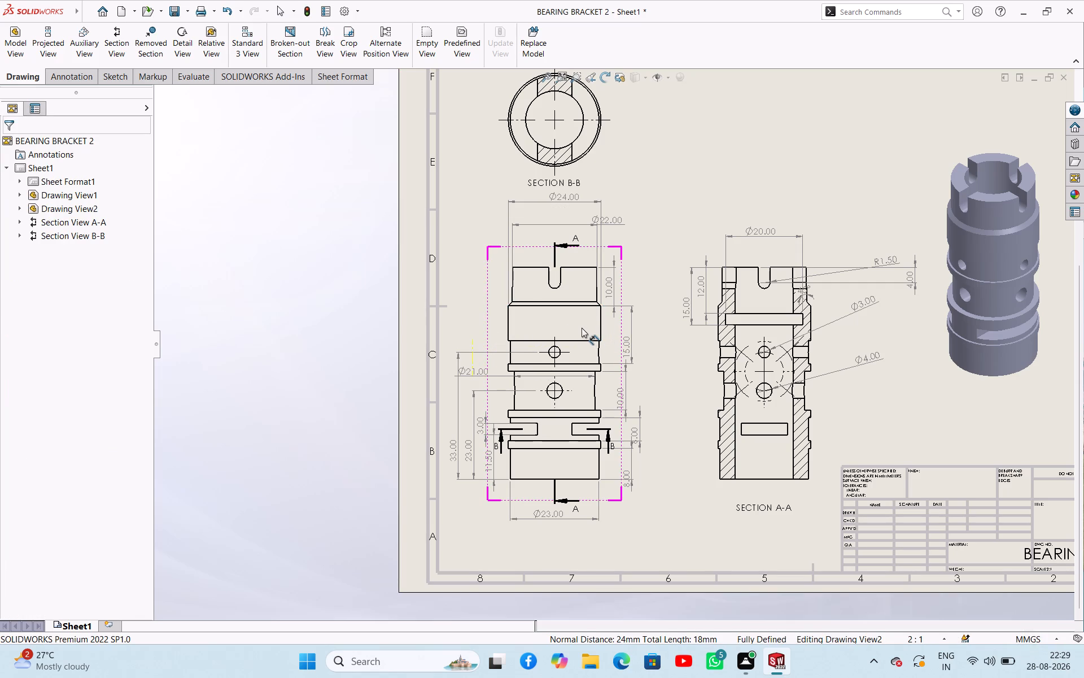
Dimension the diameter of the groove around the upper cross hole, placing it beside the wide section in the front view.
left_click(598, 354)
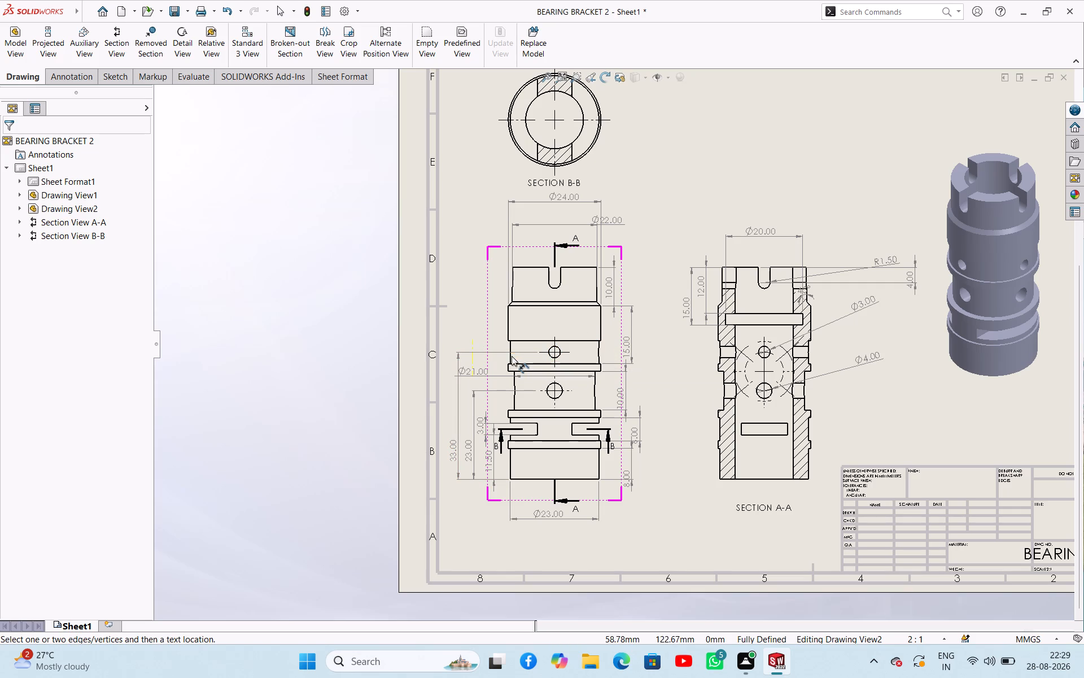
left_click(510, 356)
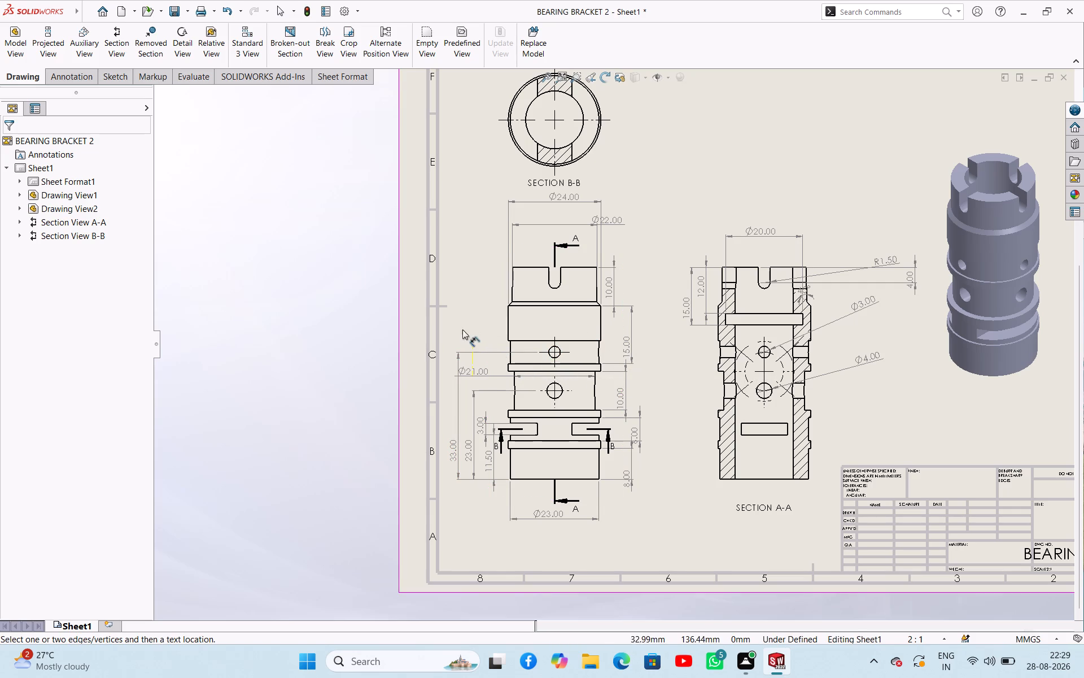
left_click(509, 345)
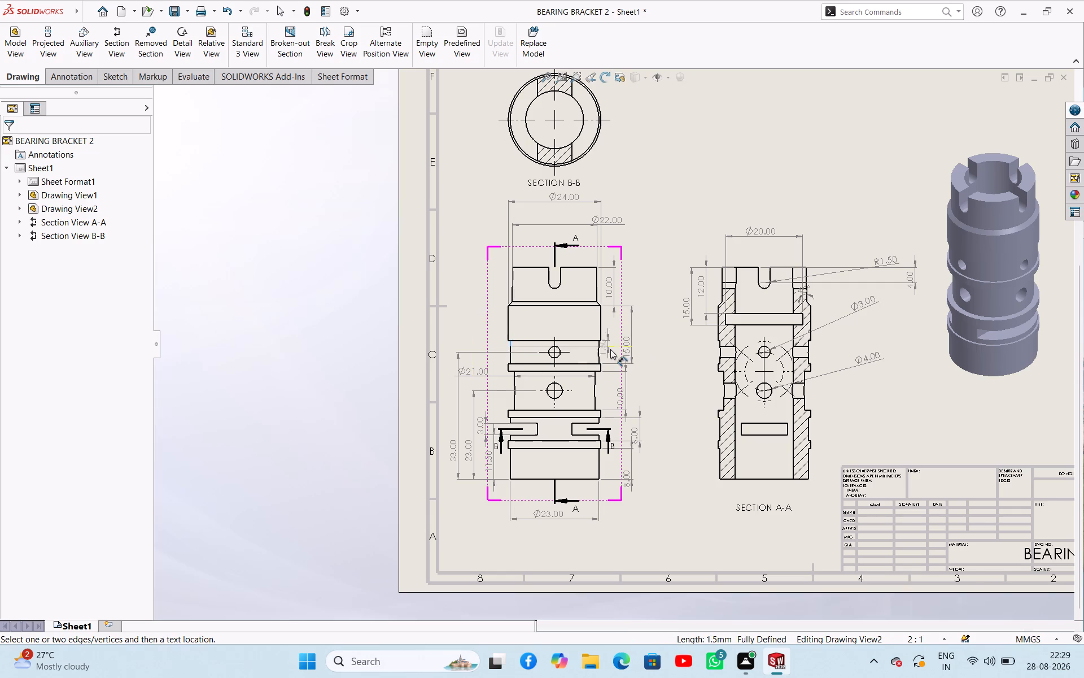
scroll(611, 349, "down", 10)
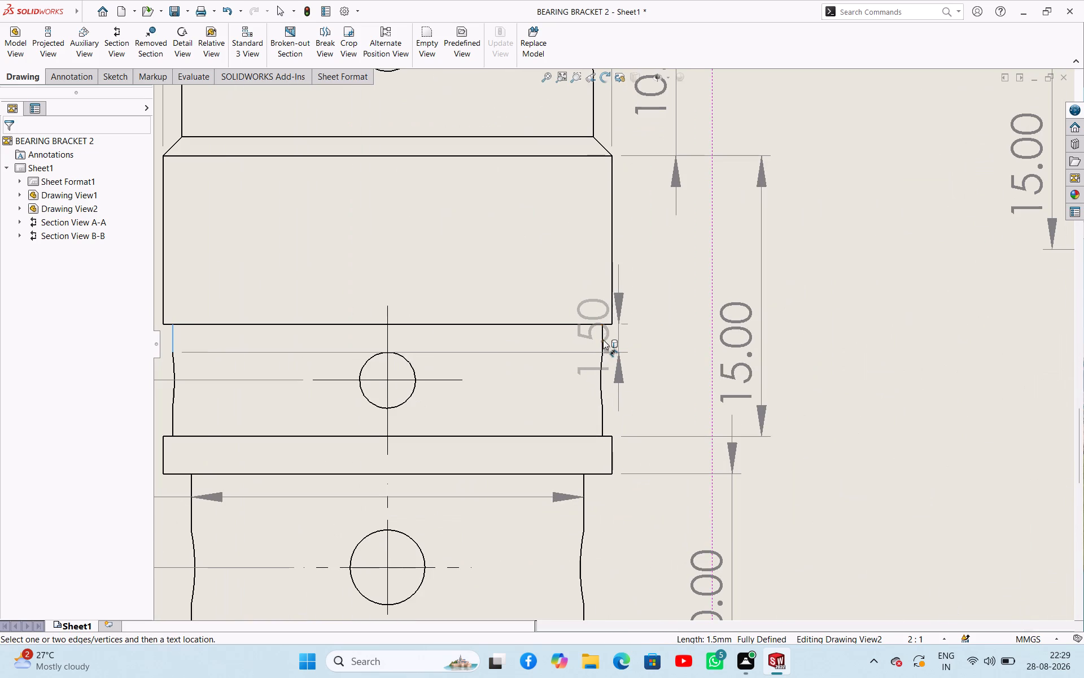
left_click(603, 340)
scroll(486, 332, "up", 4)
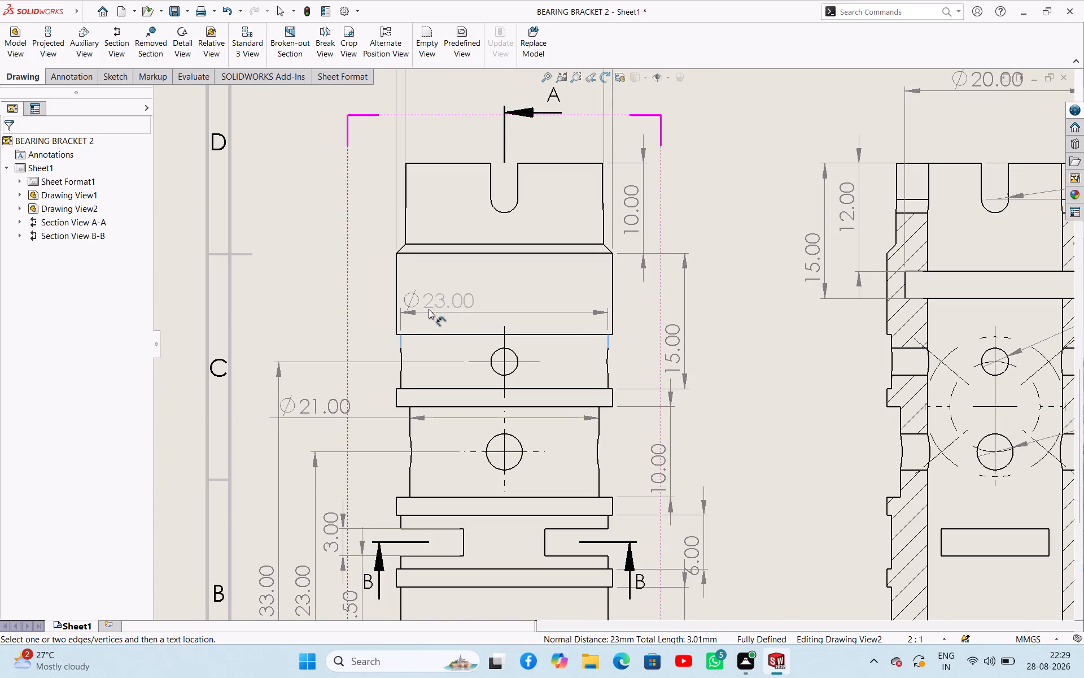
left_click(314, 302)
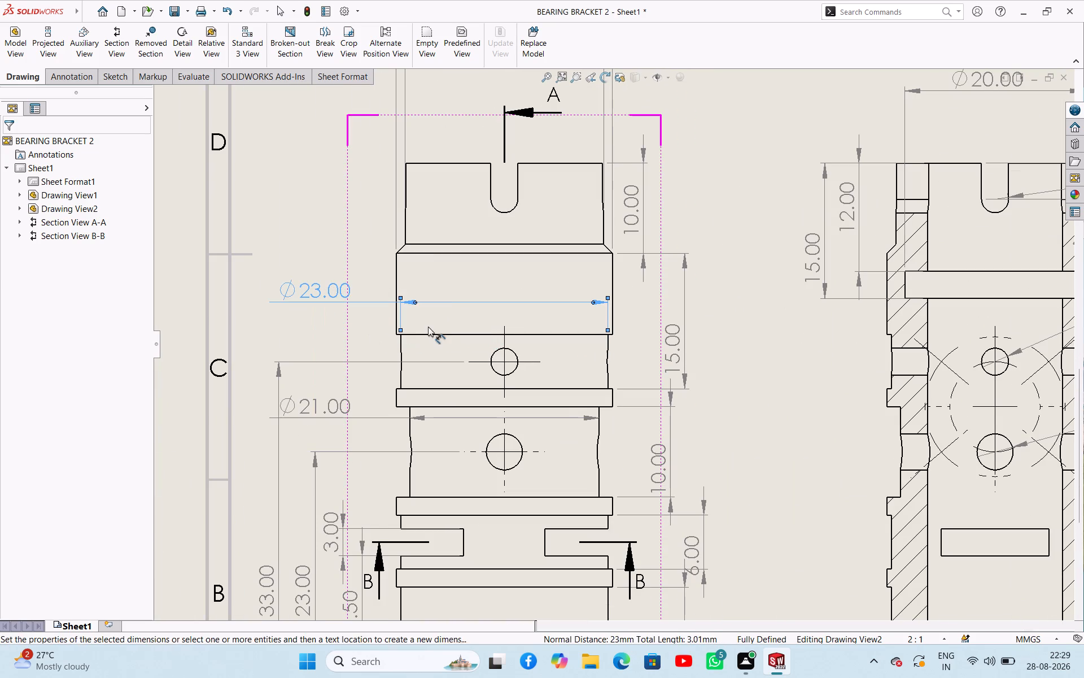
Dimension the height of the groove around the upper cross hole, placing it outside the existing height dimensions of the front view.
scroll(428, 327, "up", 3)
scroll(466, 362, "up", 3)
scroll(611, 398, "down", 3)
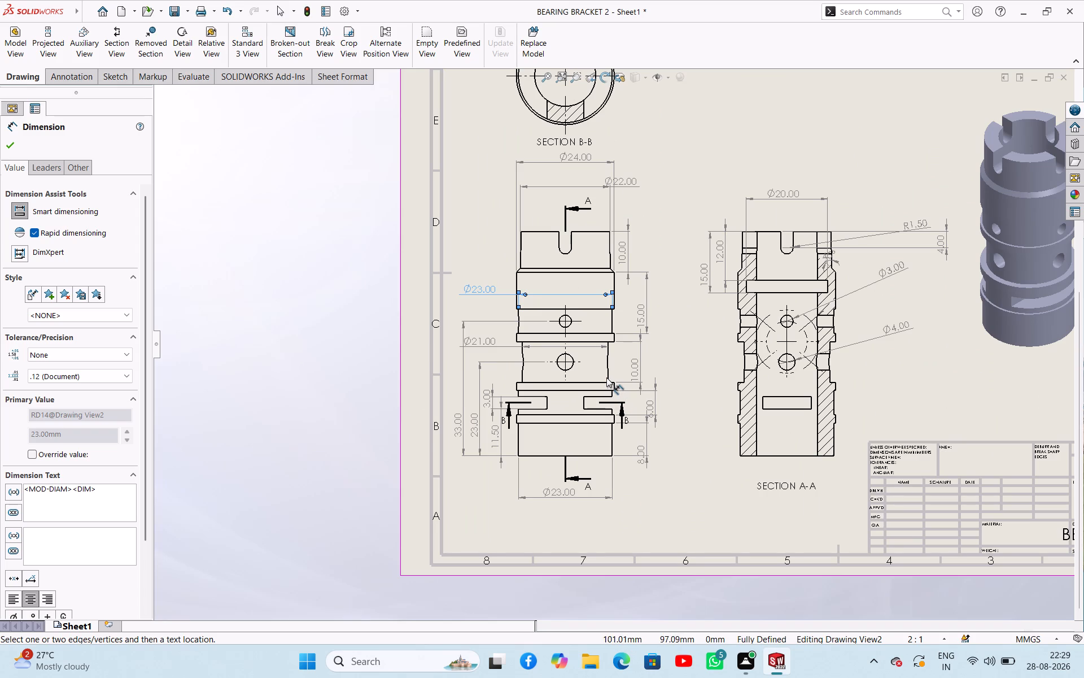
scroll(618, 345, "down", 6)
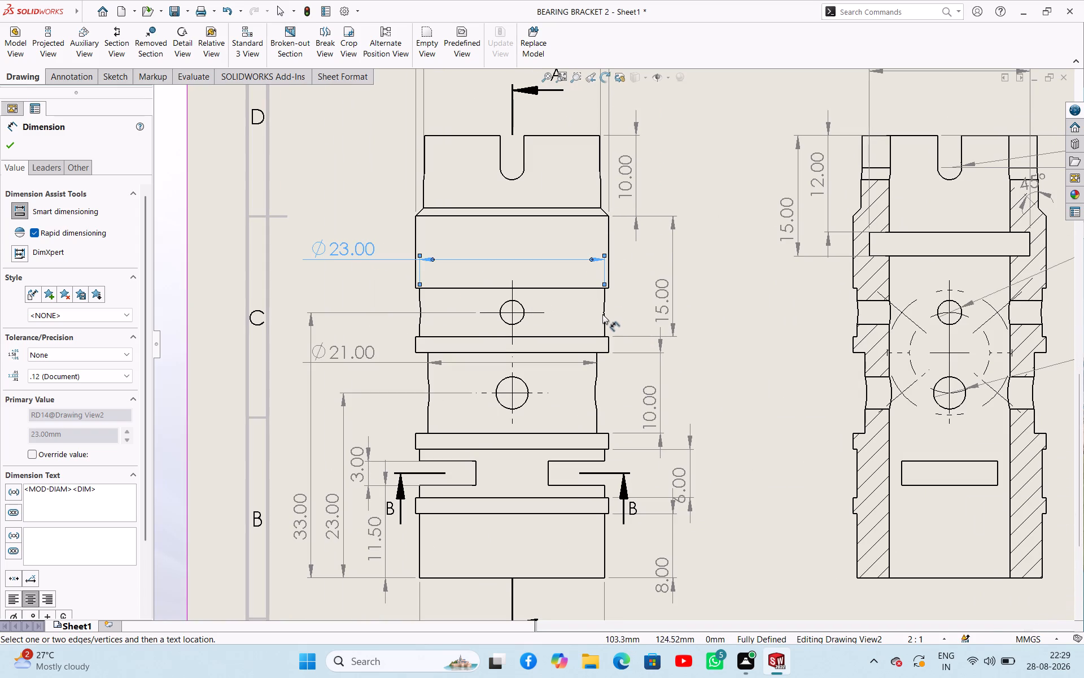
left_click(419, 306)
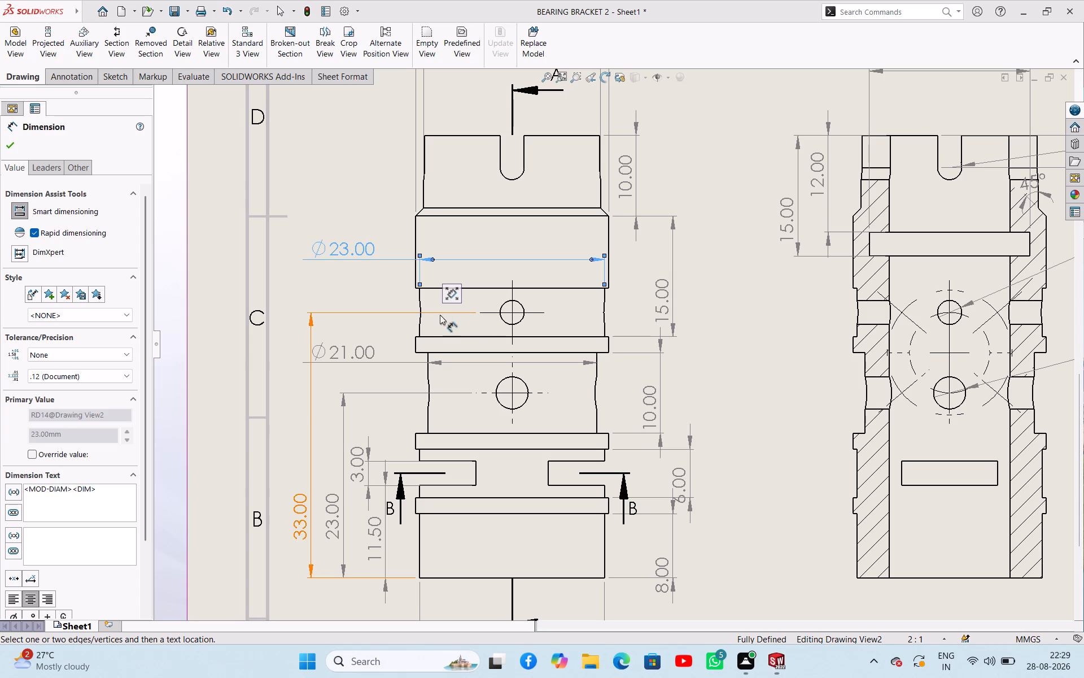
left_click(588, 289)
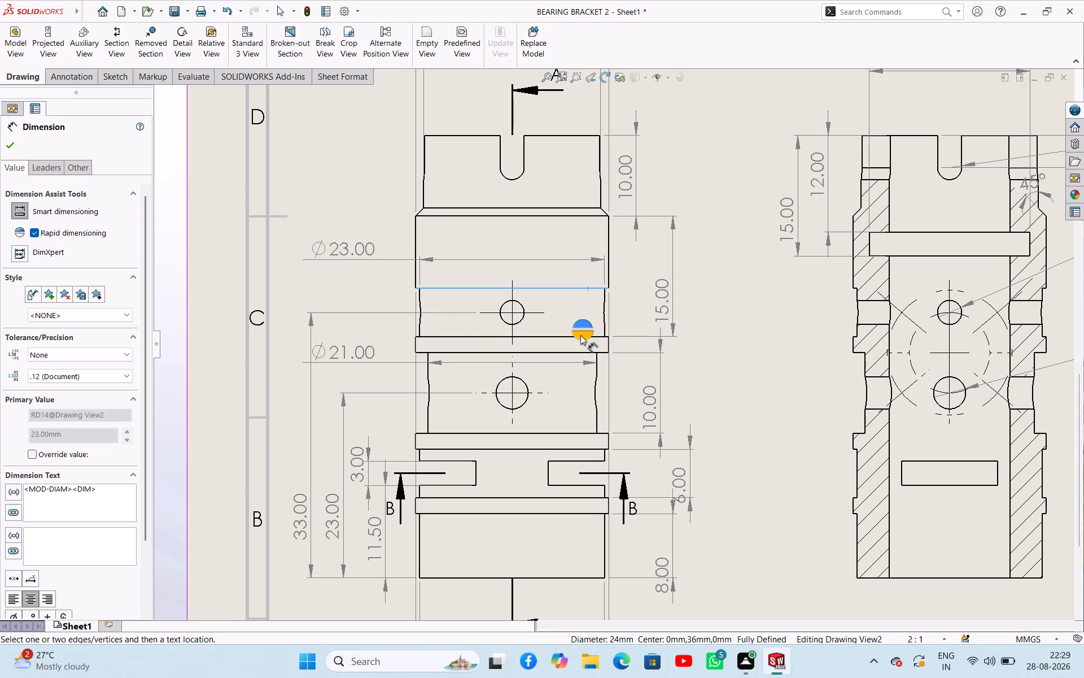
left_click(558, 337)
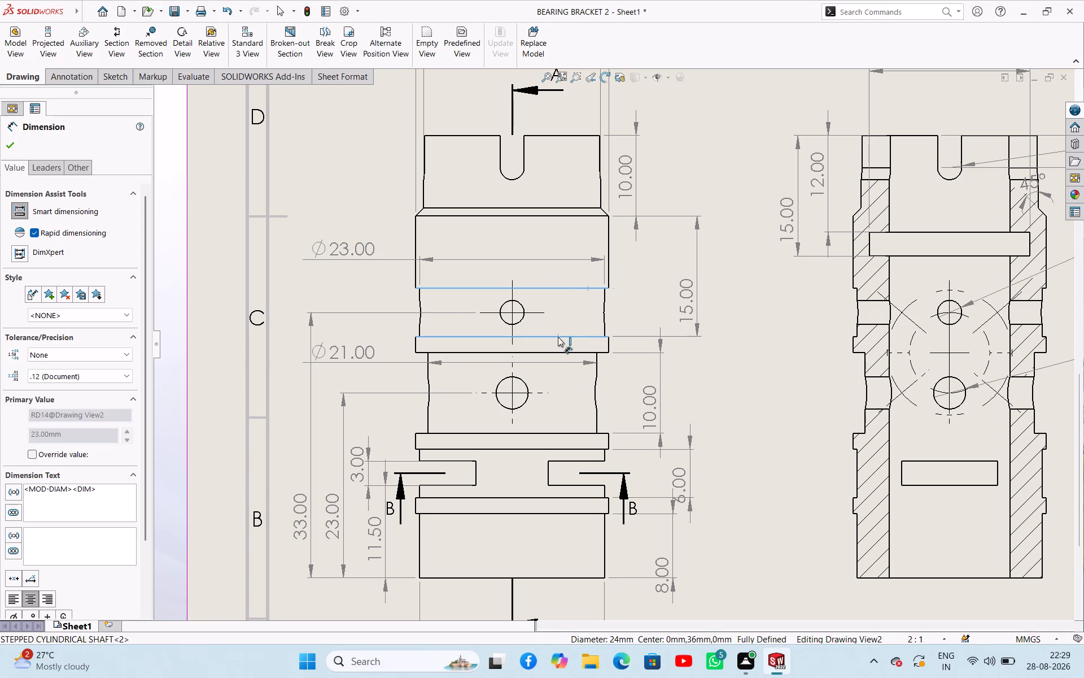
left_click(735, 347)
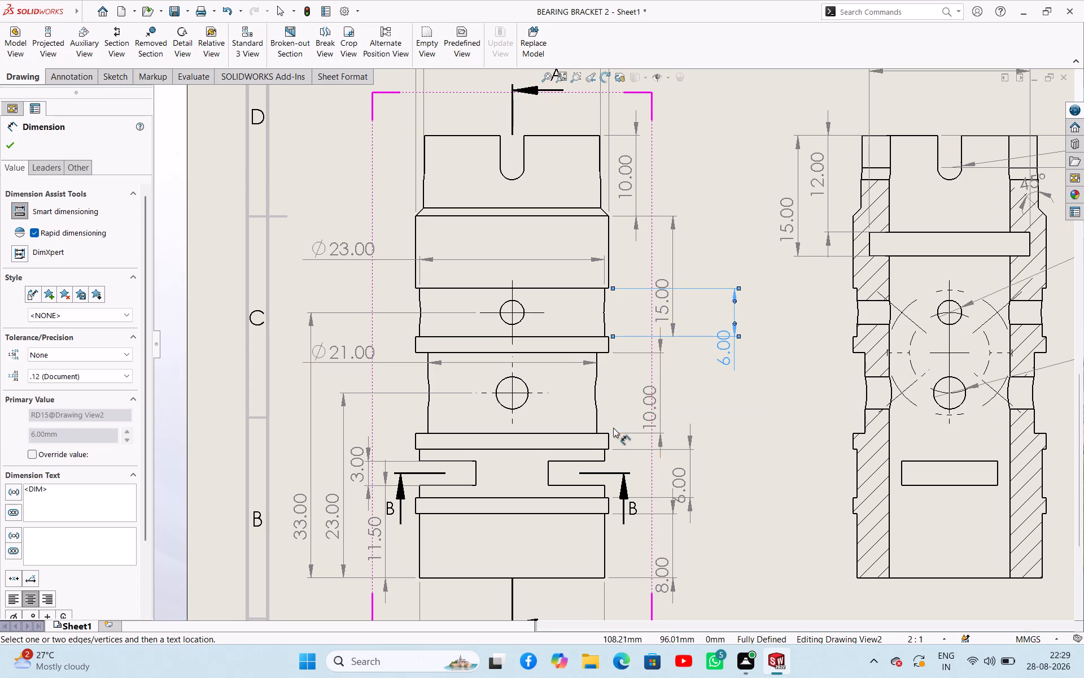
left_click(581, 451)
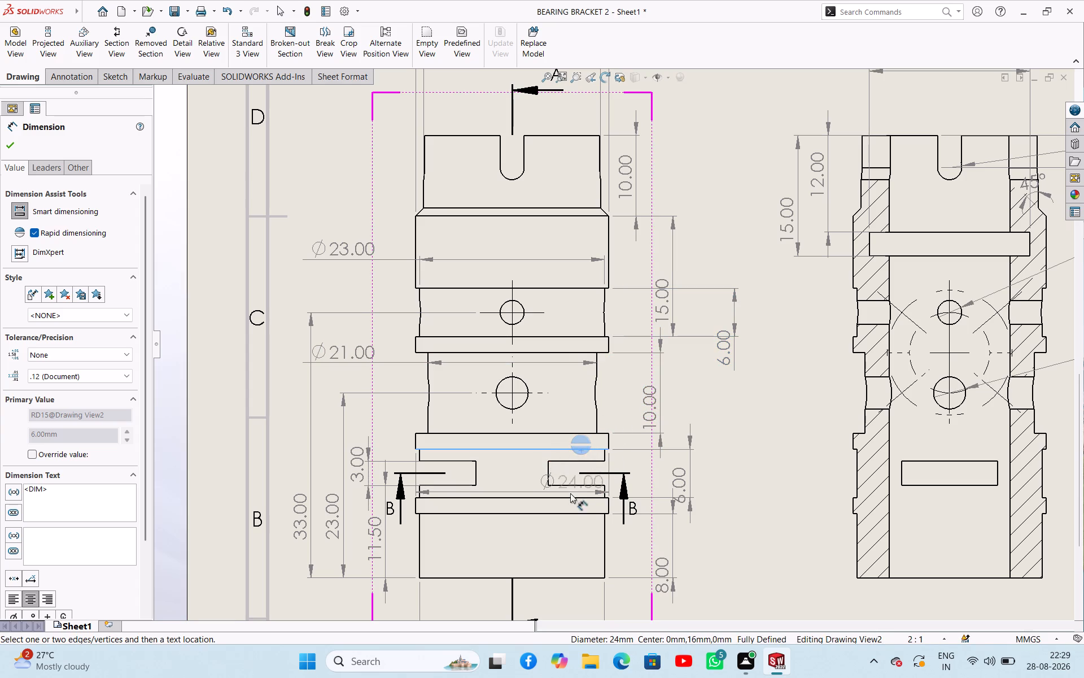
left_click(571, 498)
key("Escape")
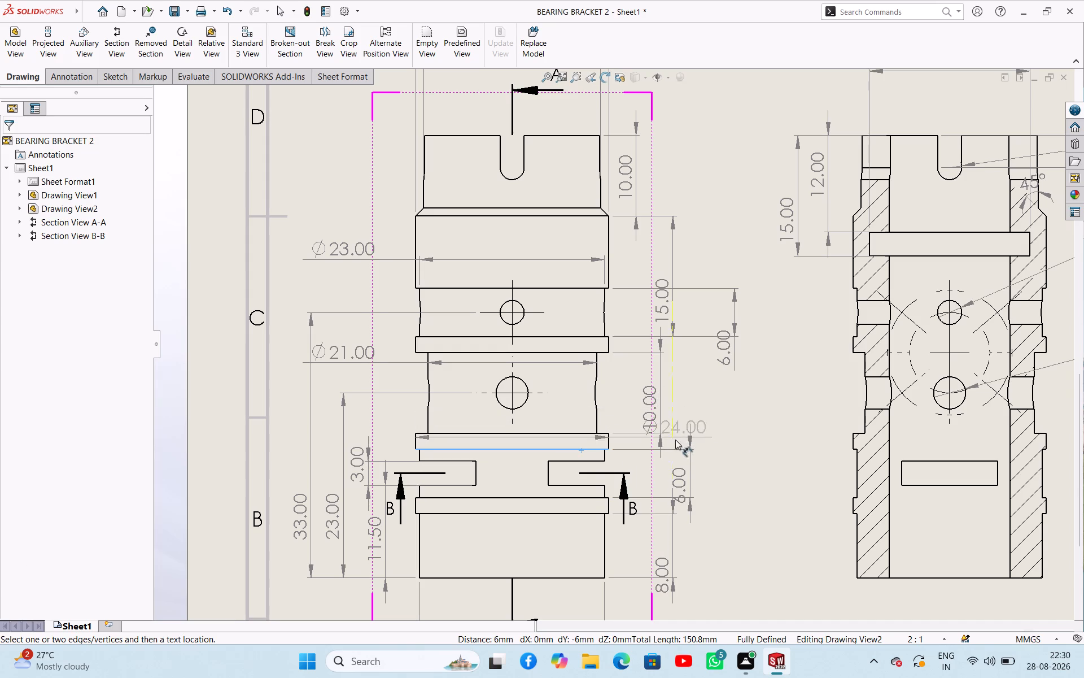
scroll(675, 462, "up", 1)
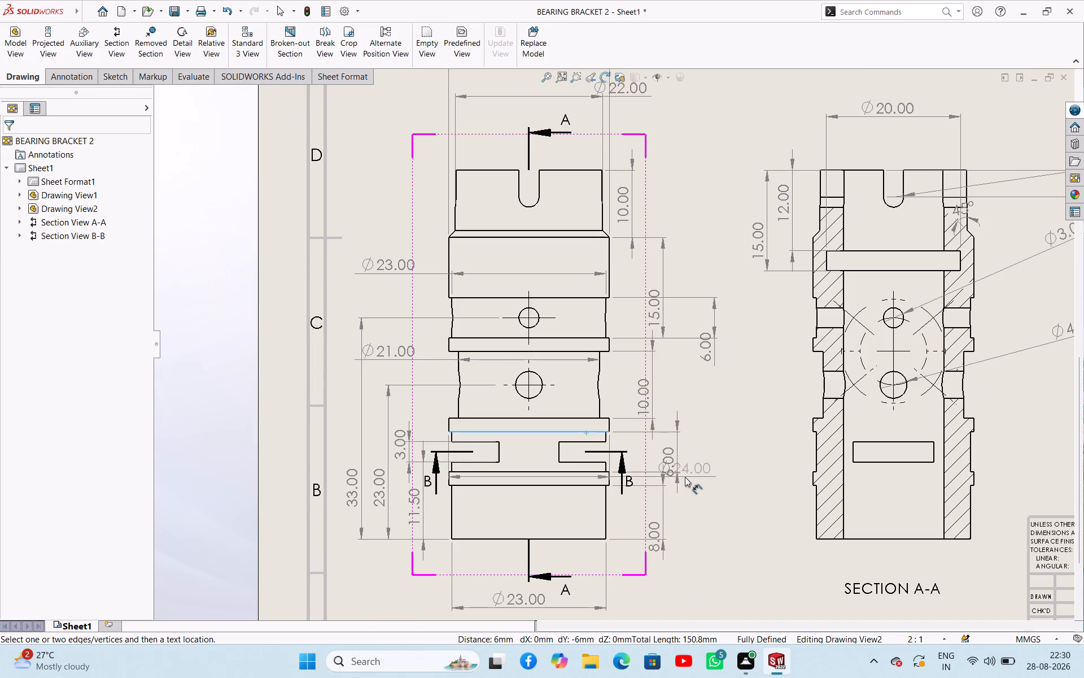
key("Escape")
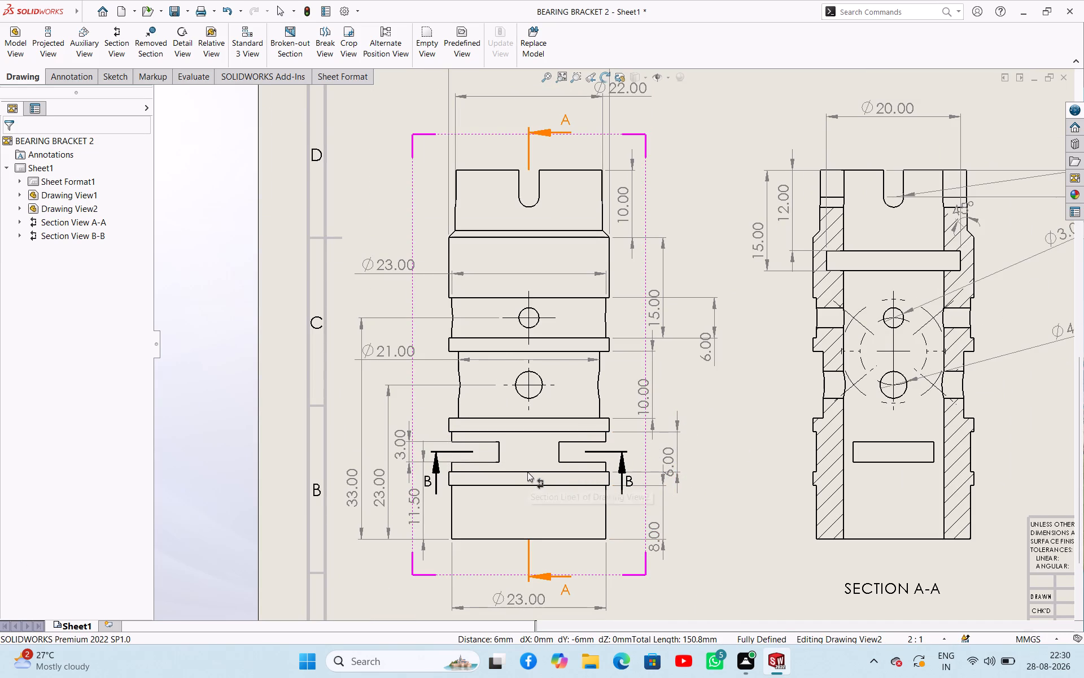
Dimension the height from the lowest collar's upper edge to the shaft's bottom edge, placing it outside the bottom section's height dimension.
left_click(557, 473)
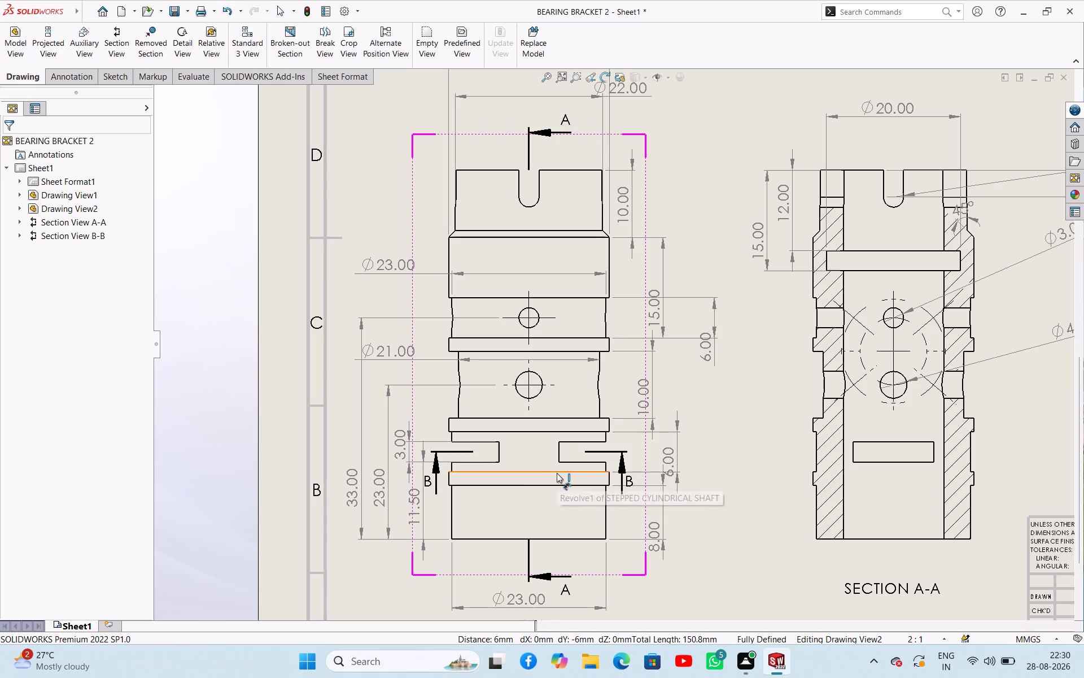
left_click(566, 540)
left_click(705, 529)
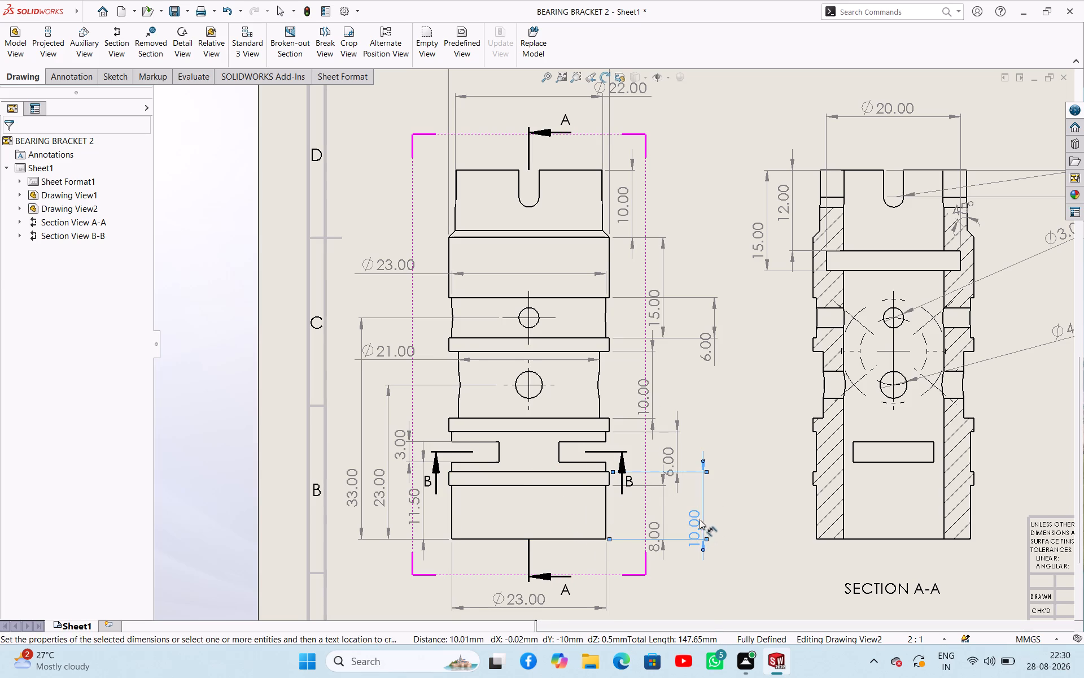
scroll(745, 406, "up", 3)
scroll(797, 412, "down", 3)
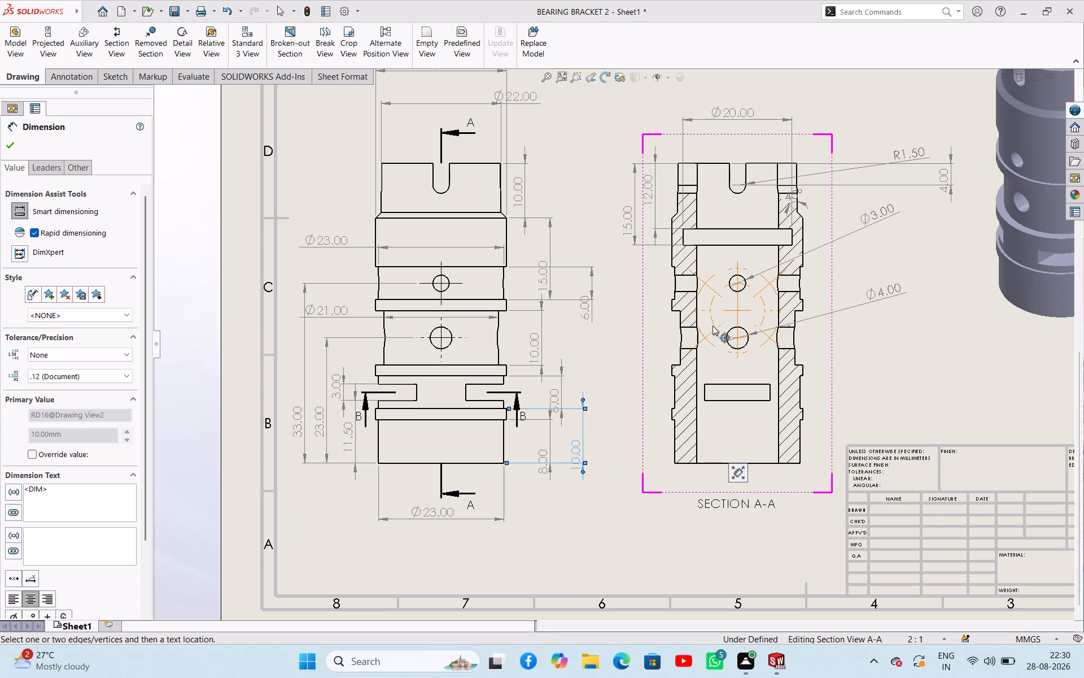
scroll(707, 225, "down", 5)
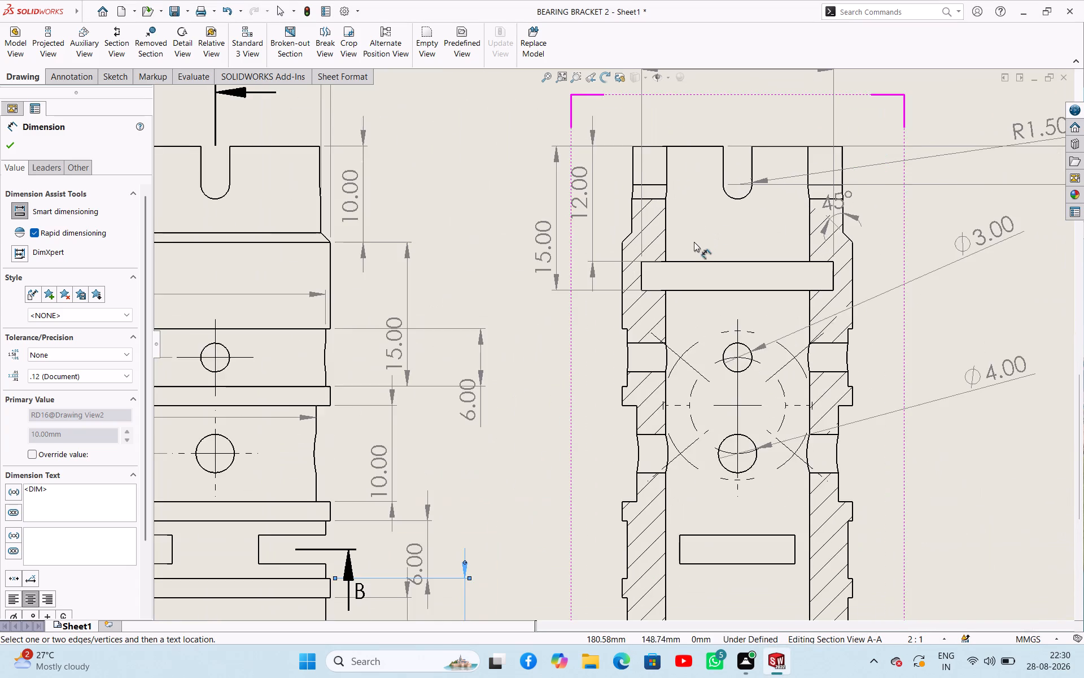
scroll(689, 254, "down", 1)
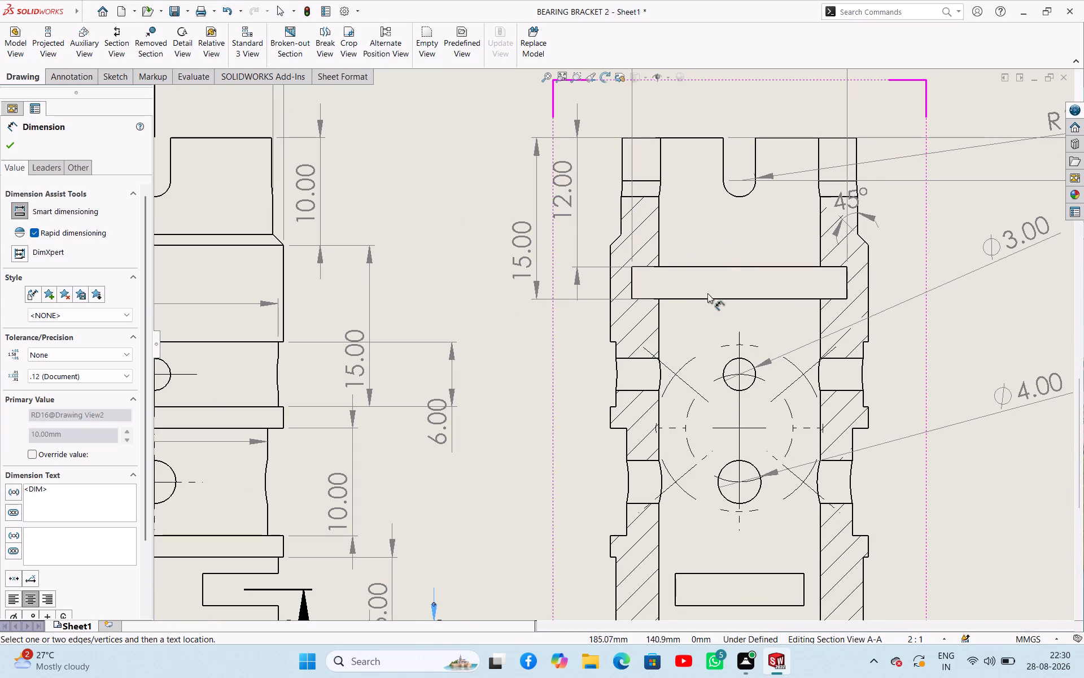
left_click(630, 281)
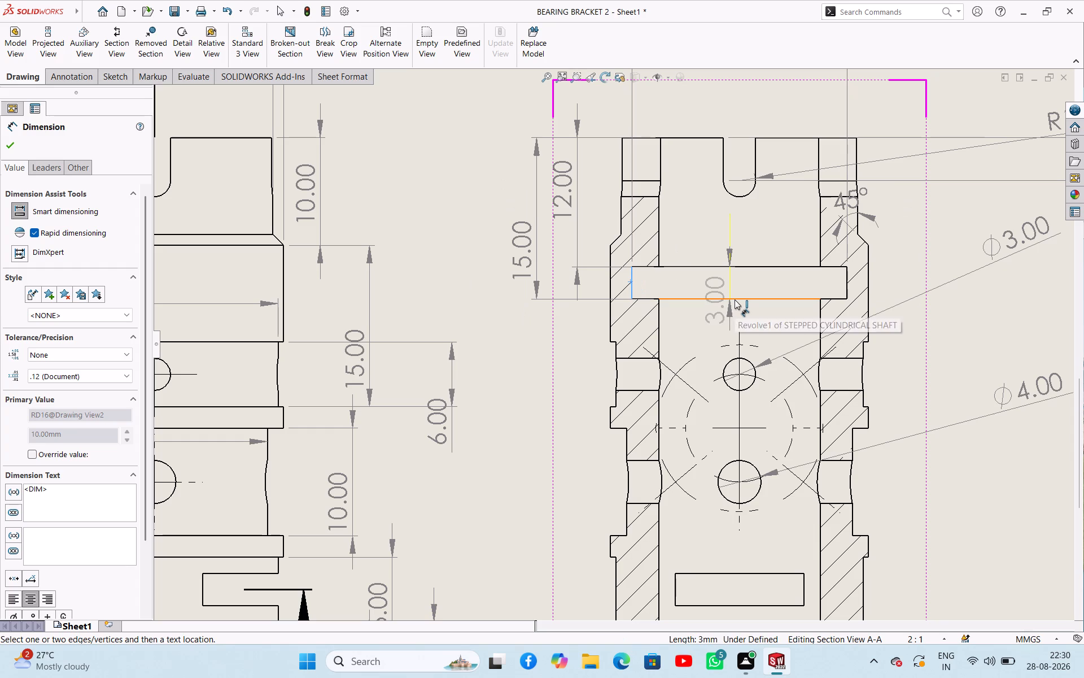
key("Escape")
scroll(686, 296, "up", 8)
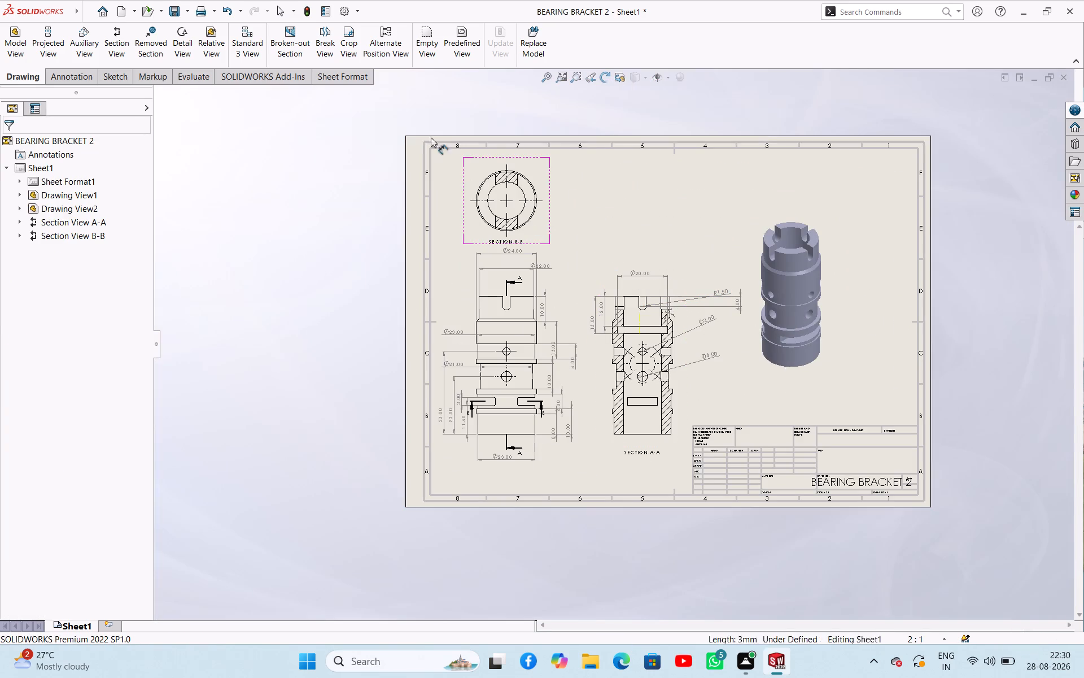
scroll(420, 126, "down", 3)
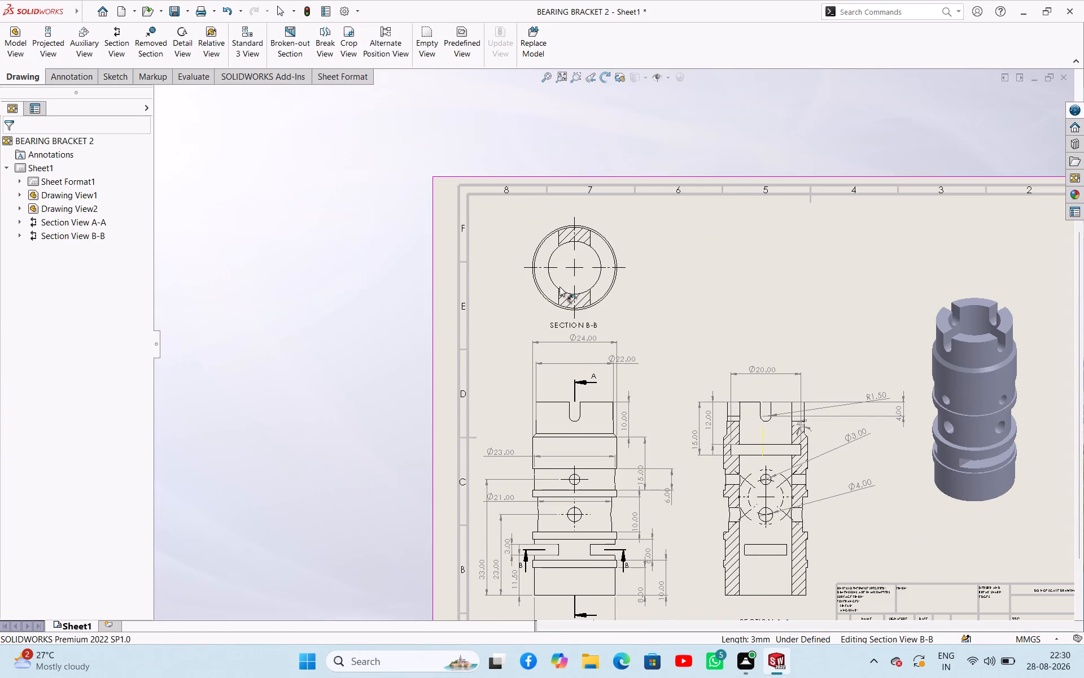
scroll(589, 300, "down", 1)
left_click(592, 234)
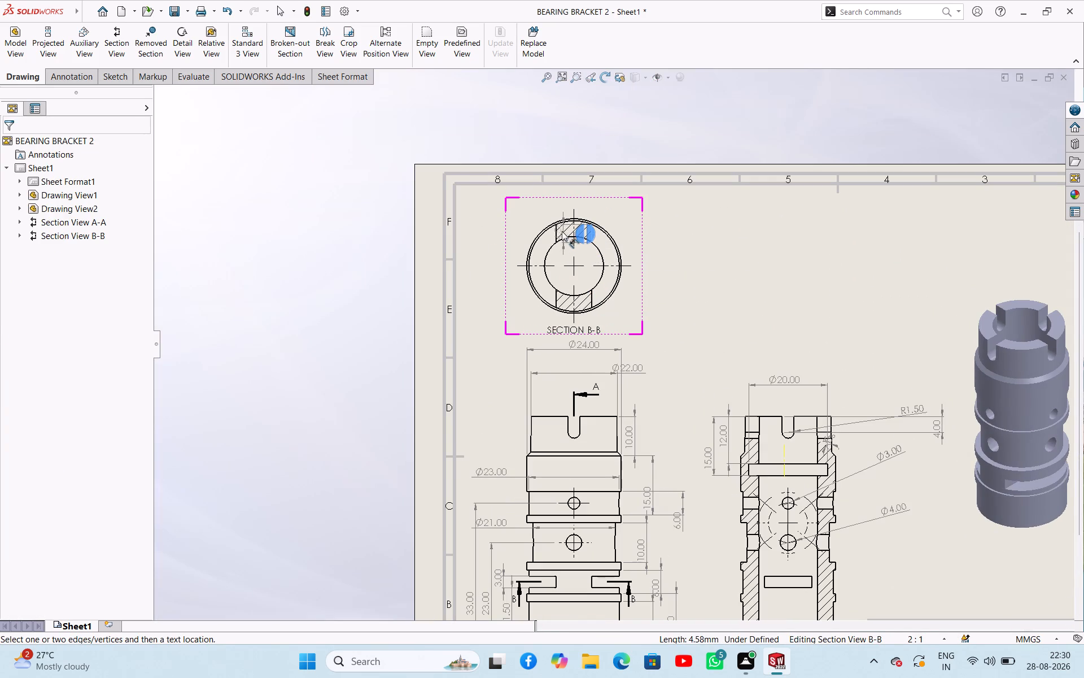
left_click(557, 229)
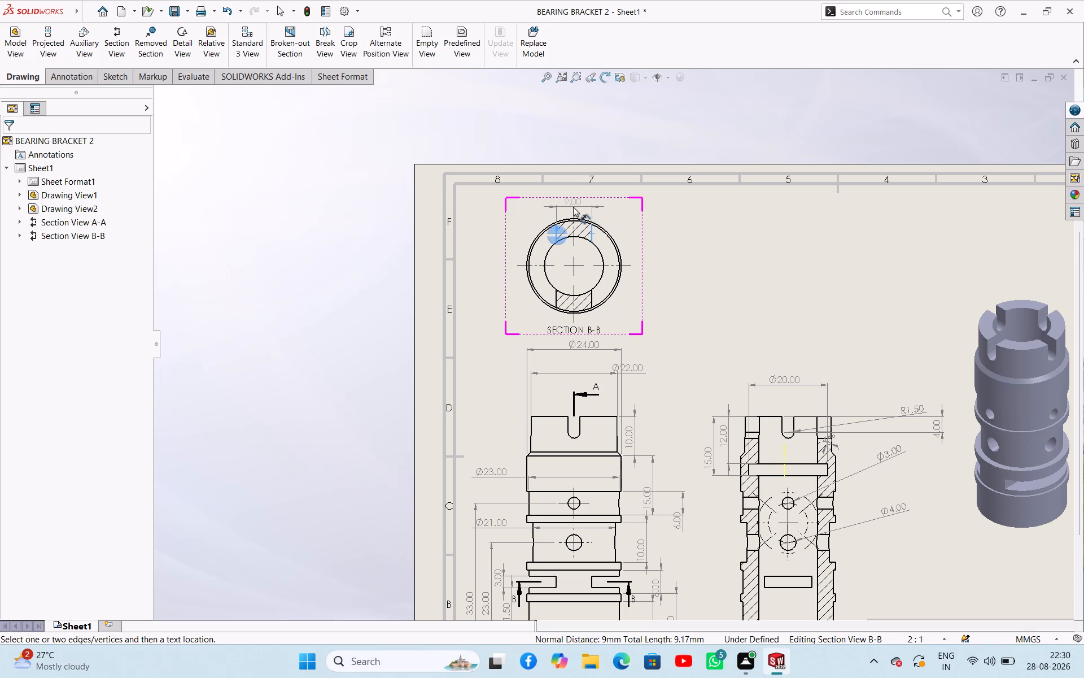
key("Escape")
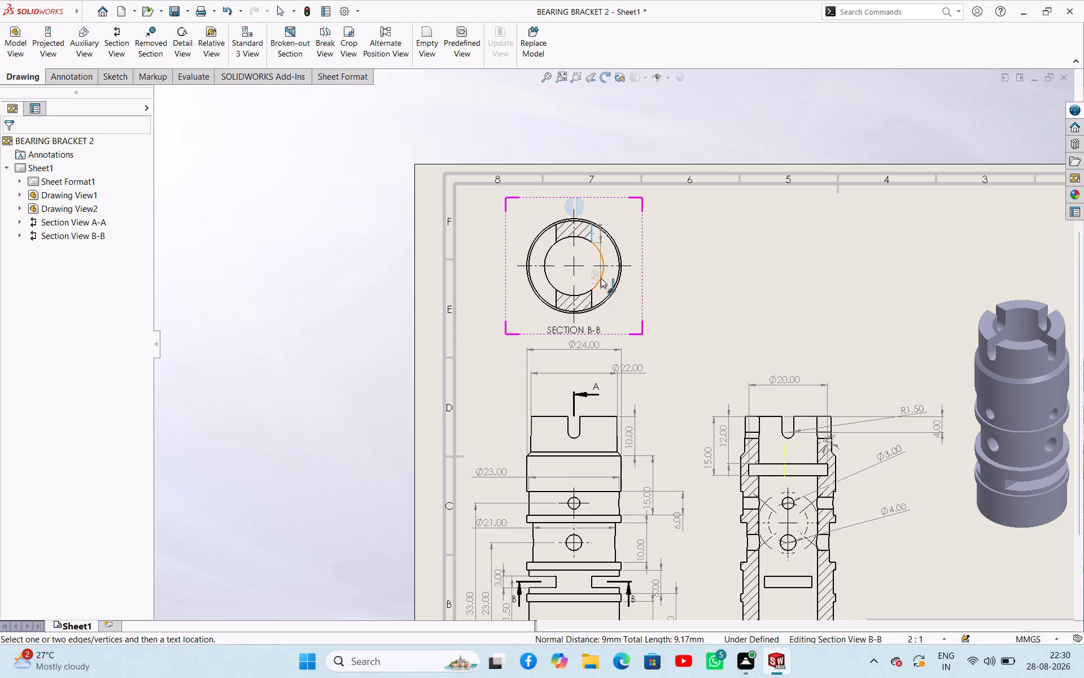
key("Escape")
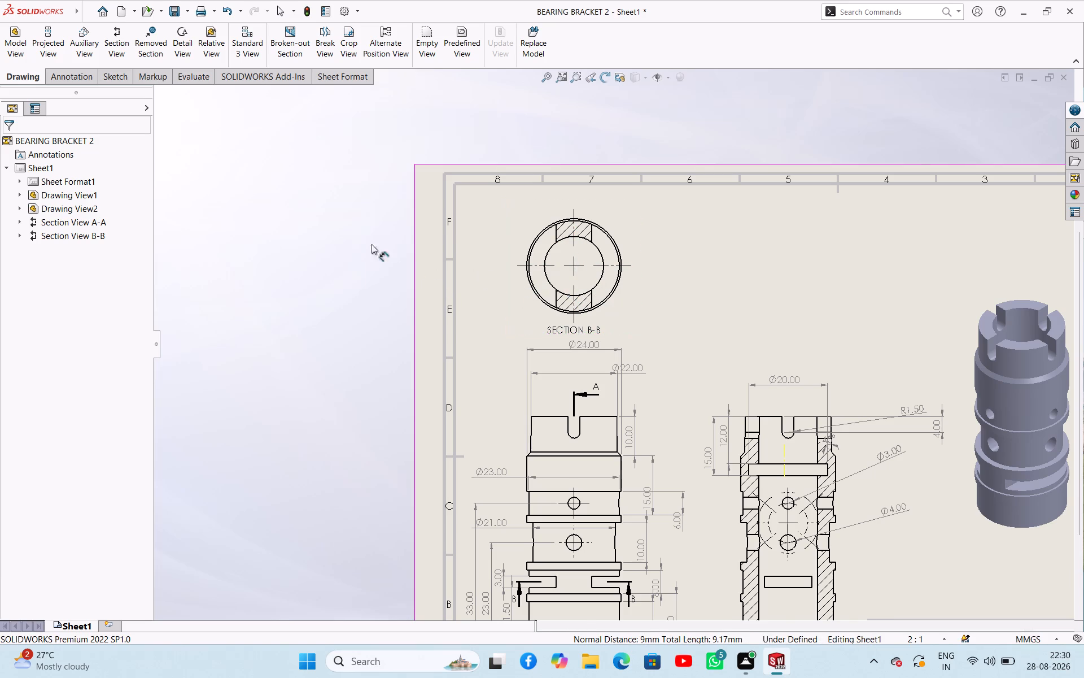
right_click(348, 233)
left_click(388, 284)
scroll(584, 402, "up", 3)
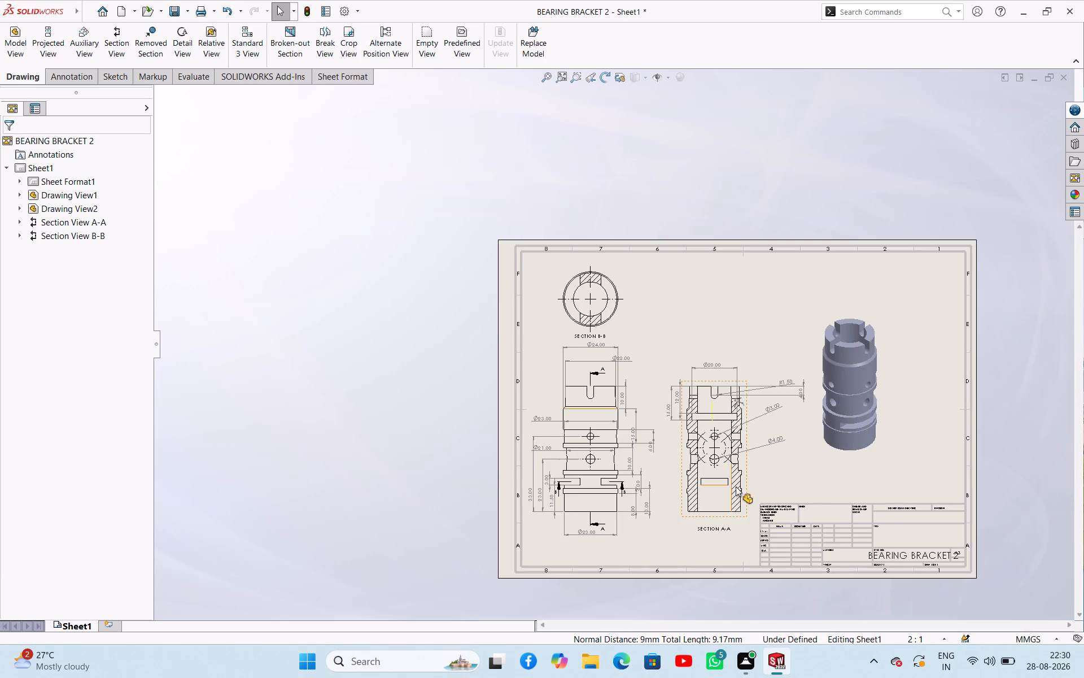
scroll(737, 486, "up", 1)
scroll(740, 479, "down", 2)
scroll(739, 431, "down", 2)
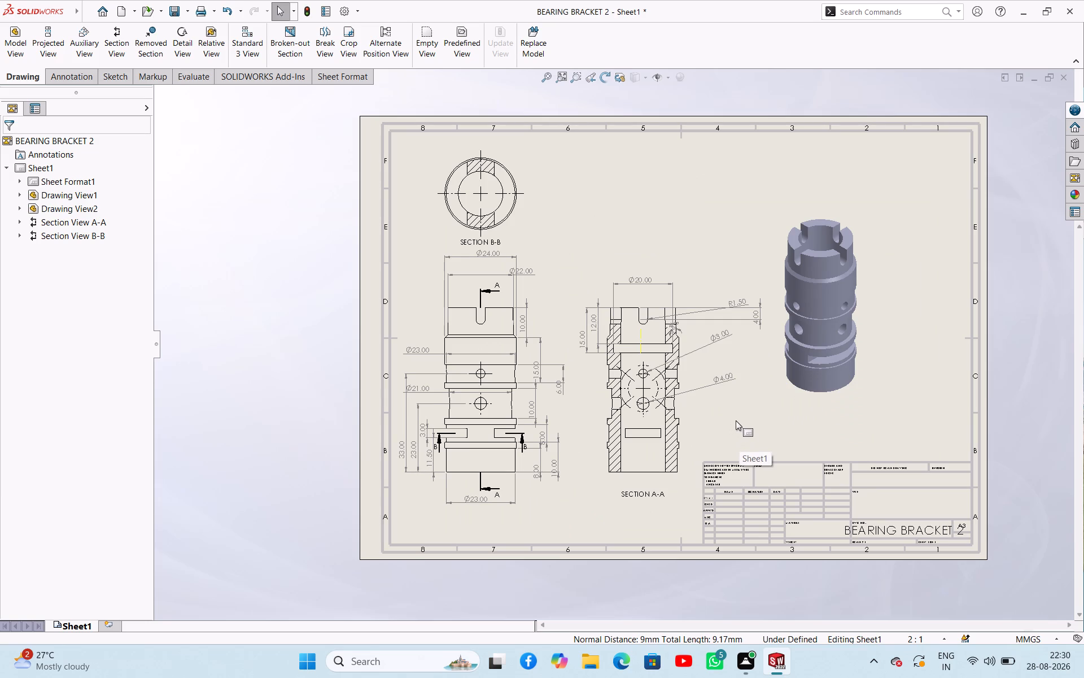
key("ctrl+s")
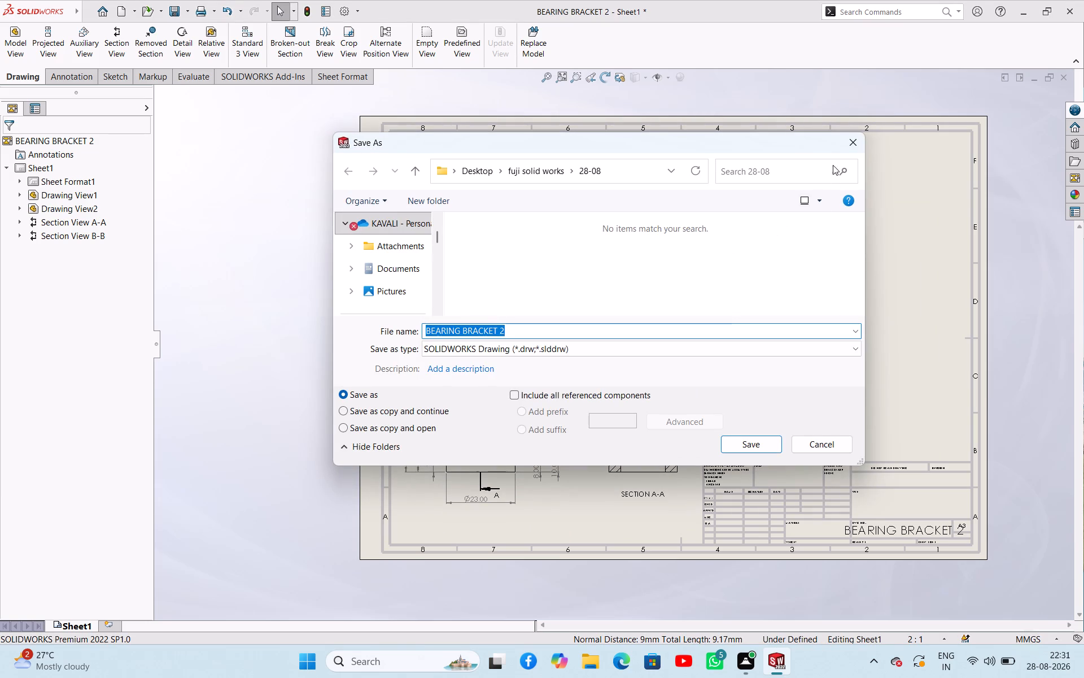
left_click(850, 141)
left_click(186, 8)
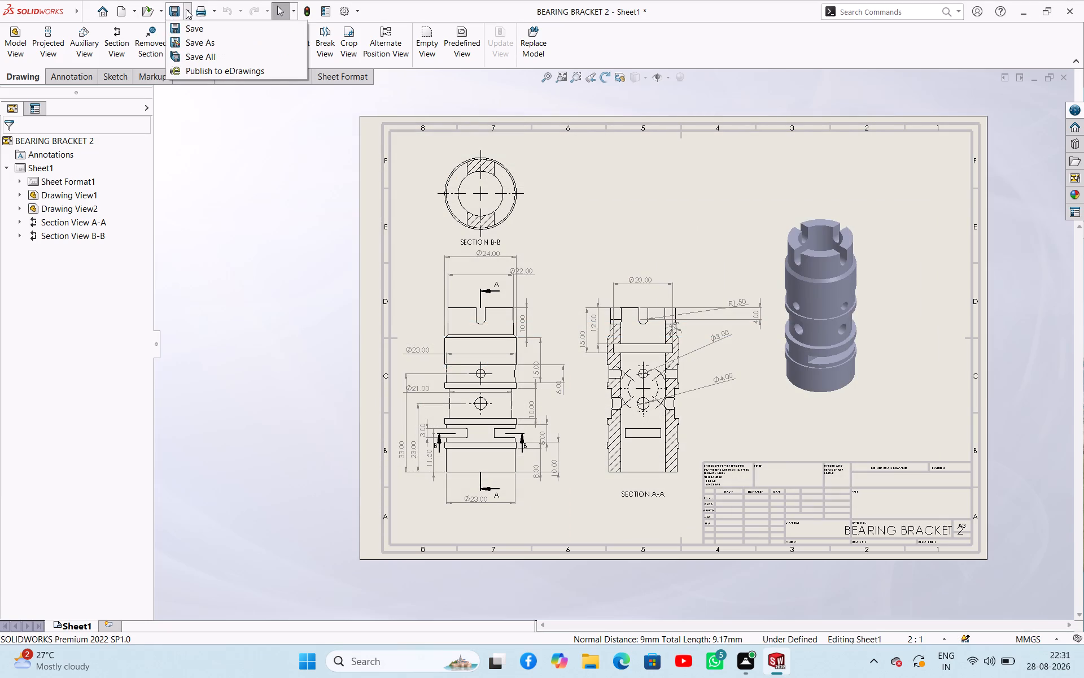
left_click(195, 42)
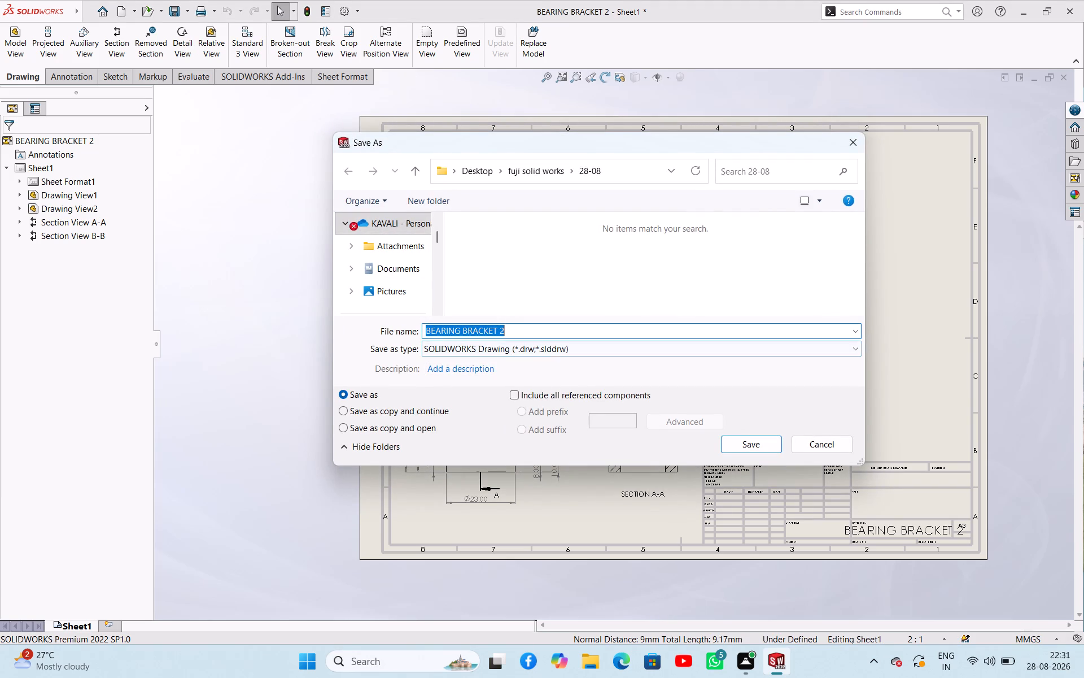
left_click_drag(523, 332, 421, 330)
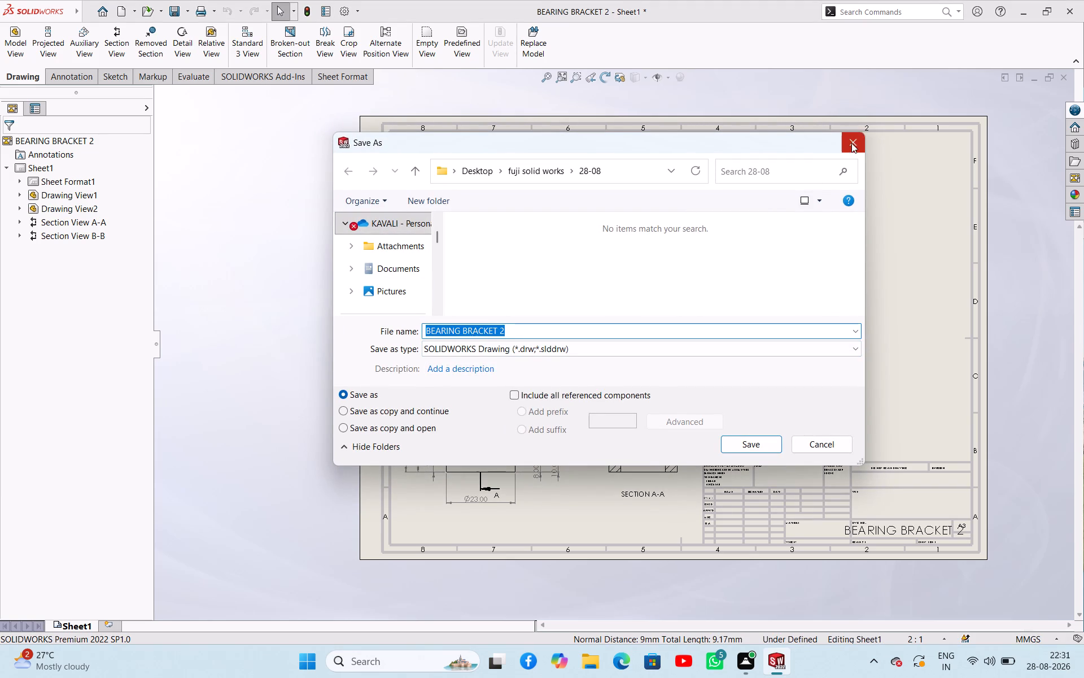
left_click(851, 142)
Rebuild the drawing and open Save As for it.
left_click(309, 12)
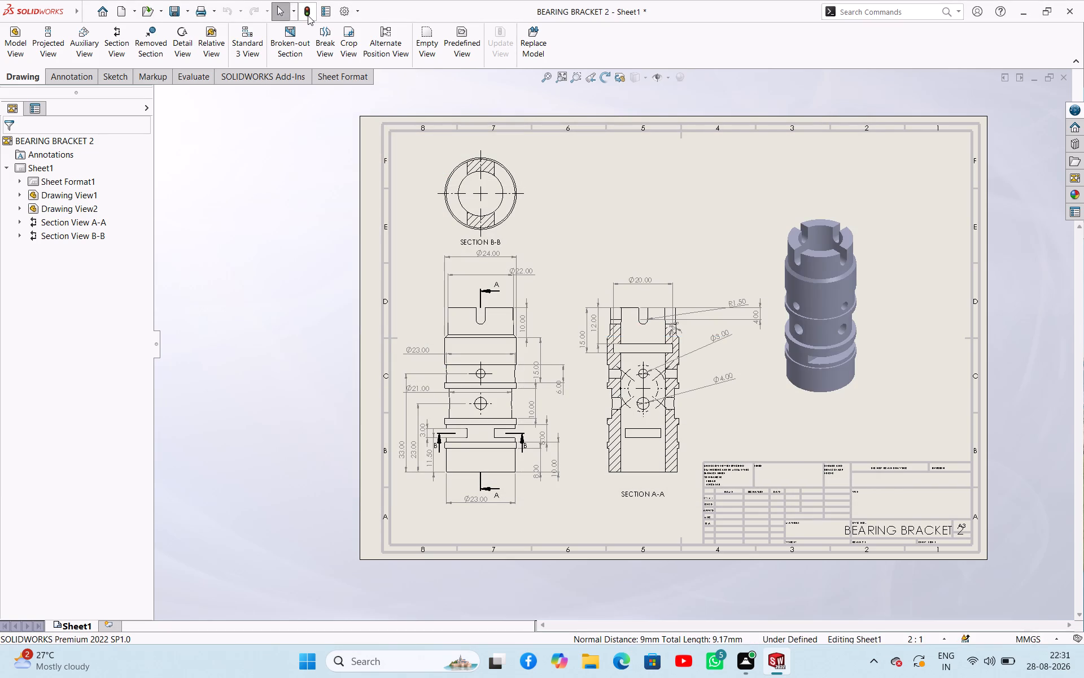
left_click(188, 14)
left_click(197, 46)
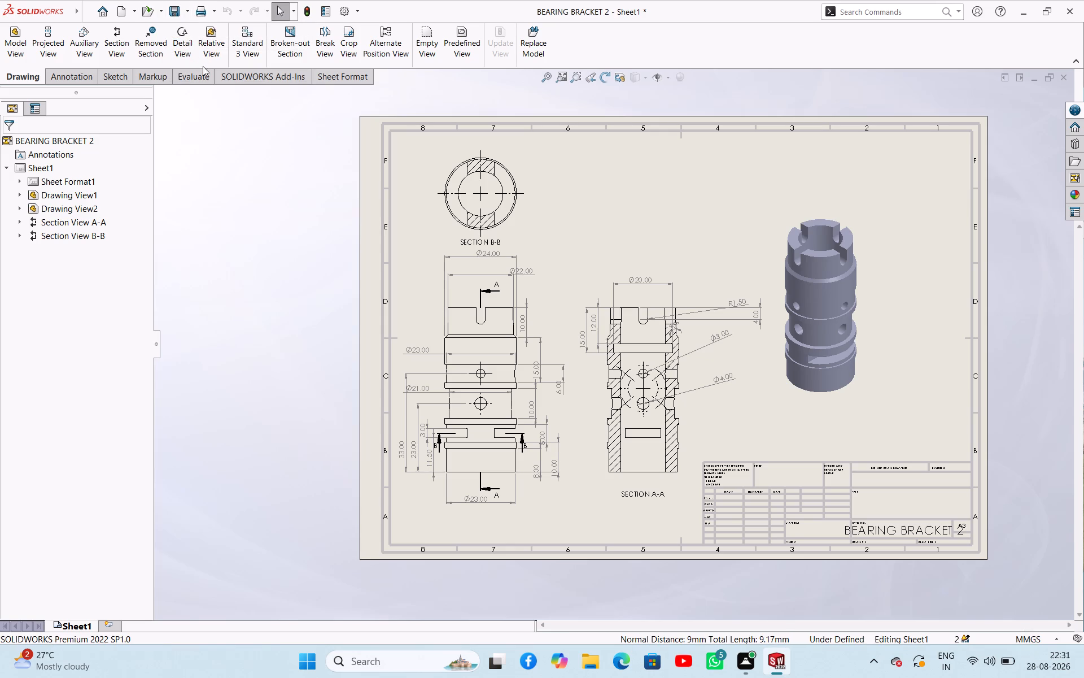
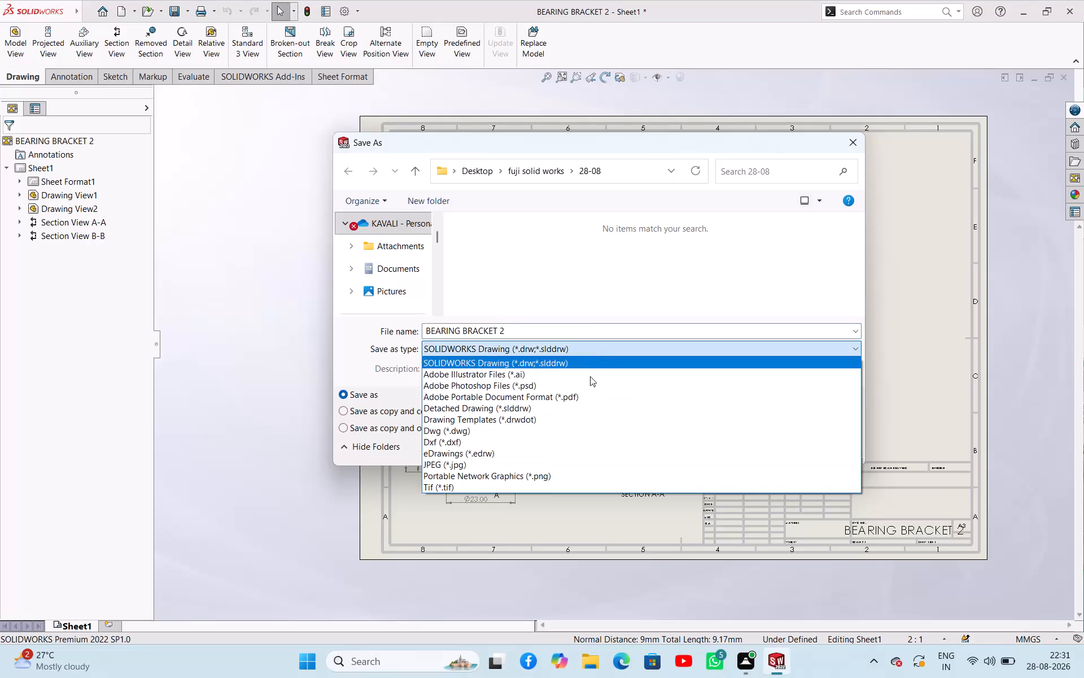
Save the drawing as an Adobe PDF named STEPPED CYLINDRICAL SHAFT in the 28-08 folder.
left_click(566, 398)
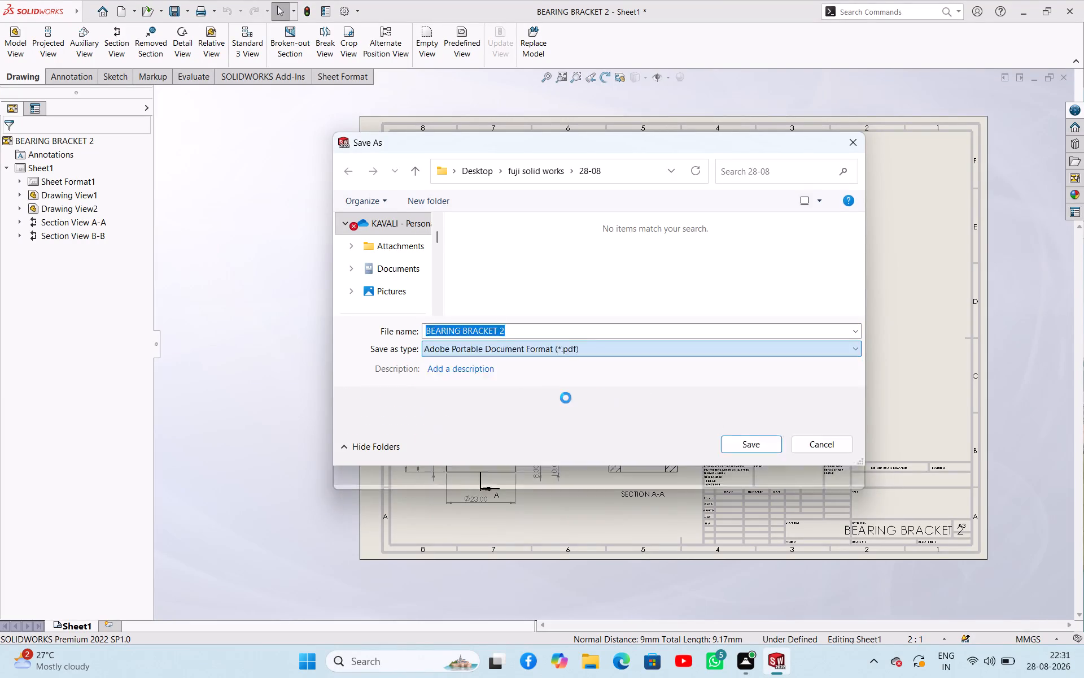
type("STEPPE")
key("d")
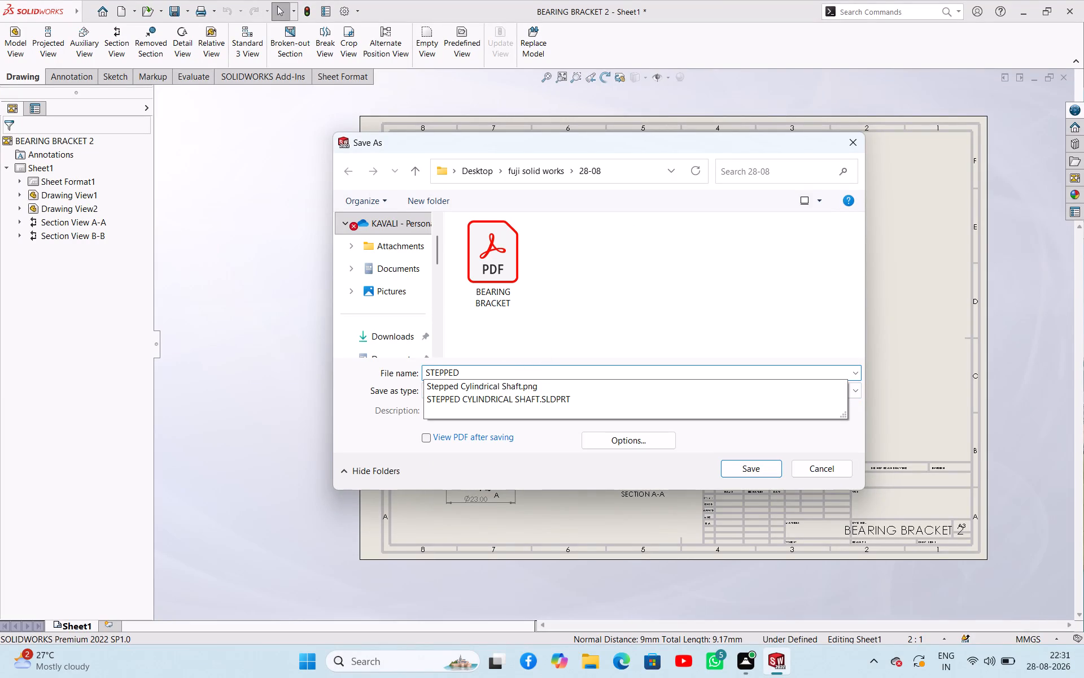
key("space")
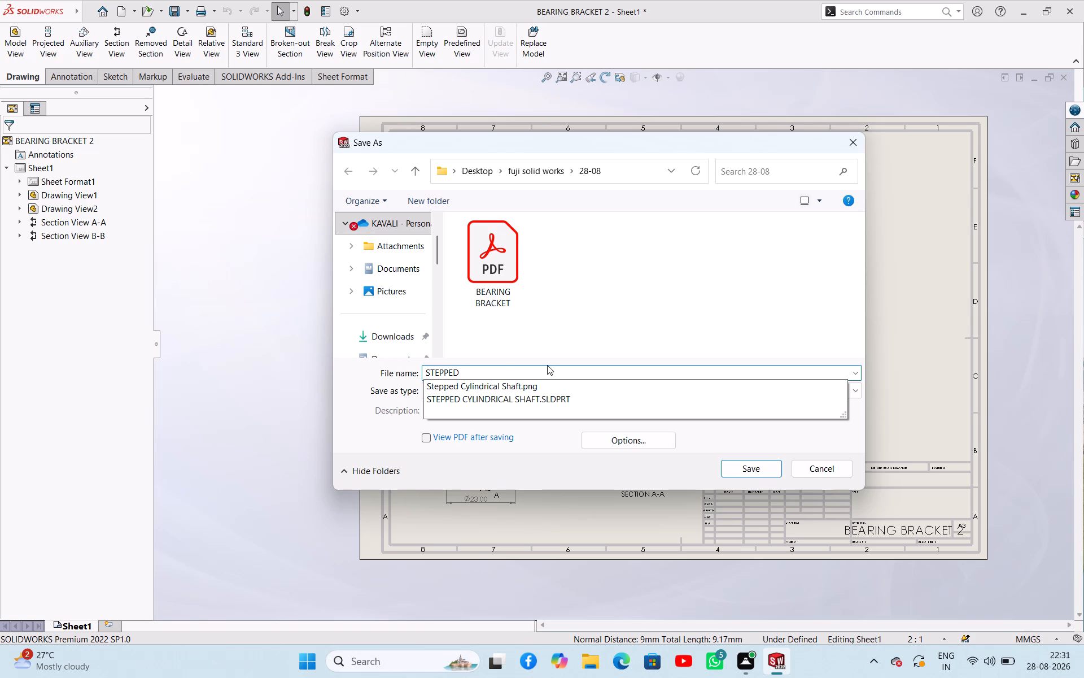
key("c")
key("y")
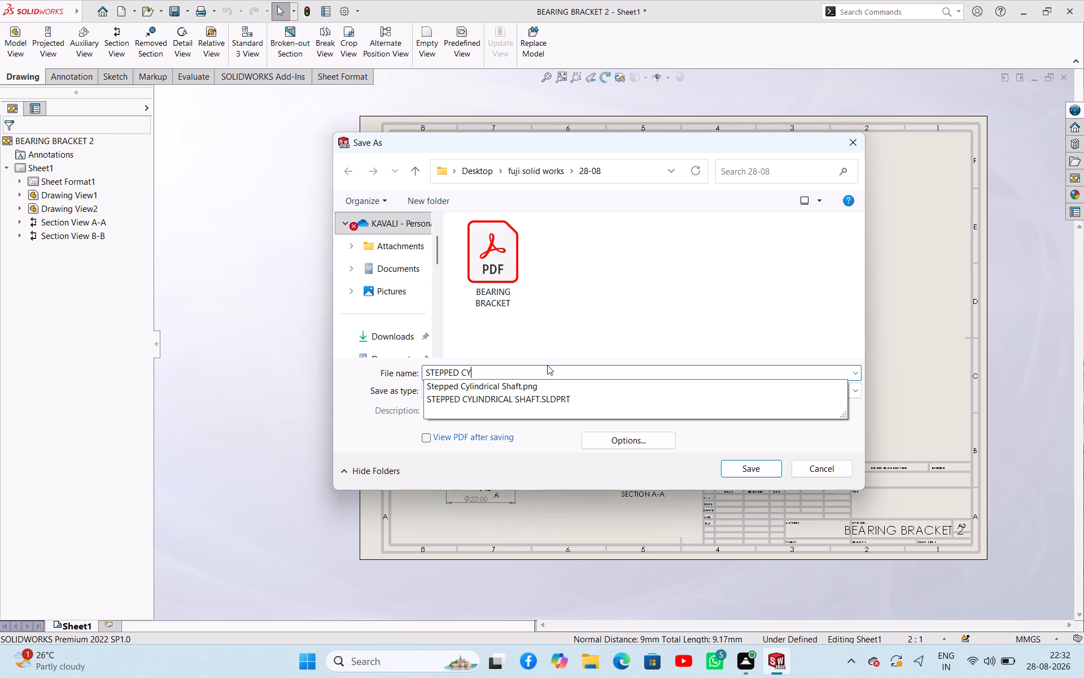
key("l")
type("INDRICAL")
key("space")
key("s")
type("HAFT")
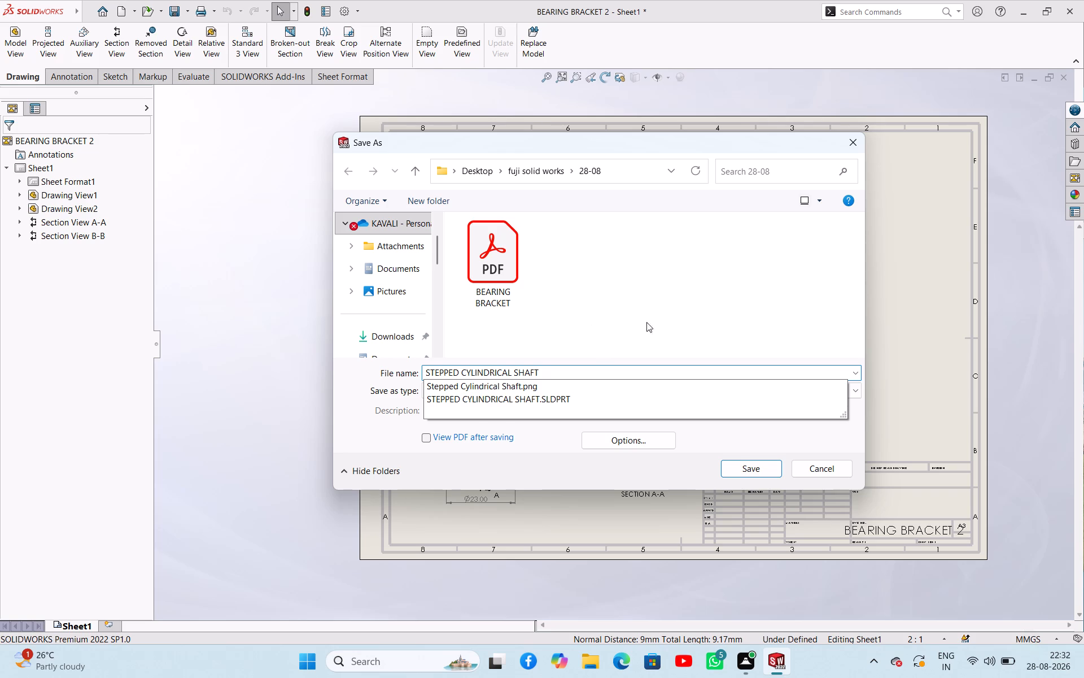
left_click(751, 467)
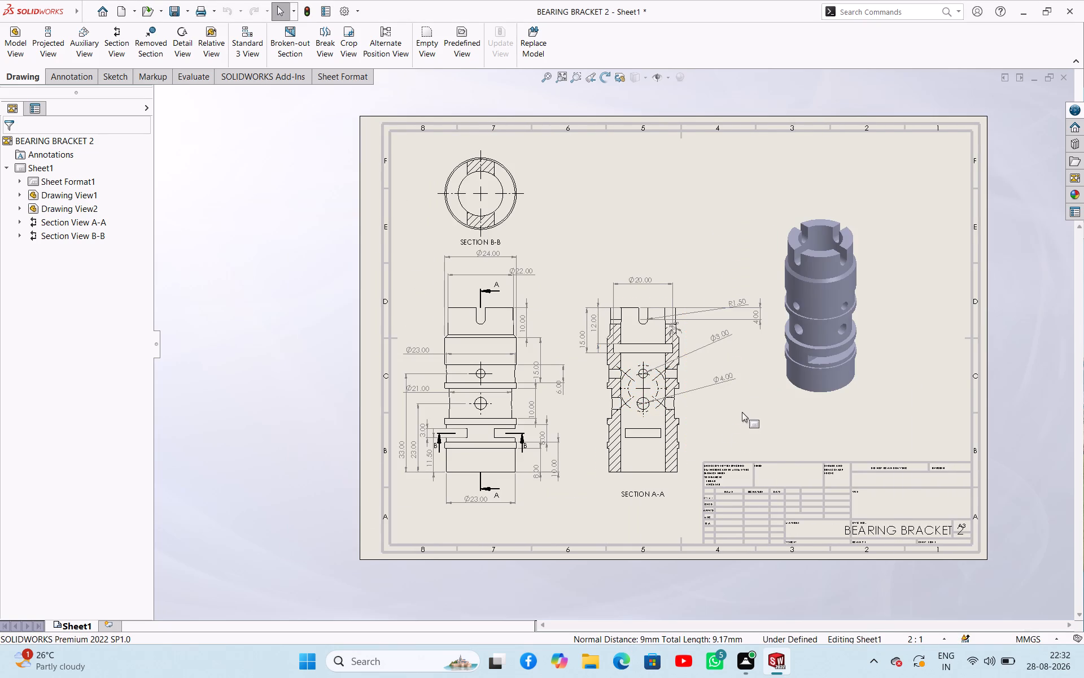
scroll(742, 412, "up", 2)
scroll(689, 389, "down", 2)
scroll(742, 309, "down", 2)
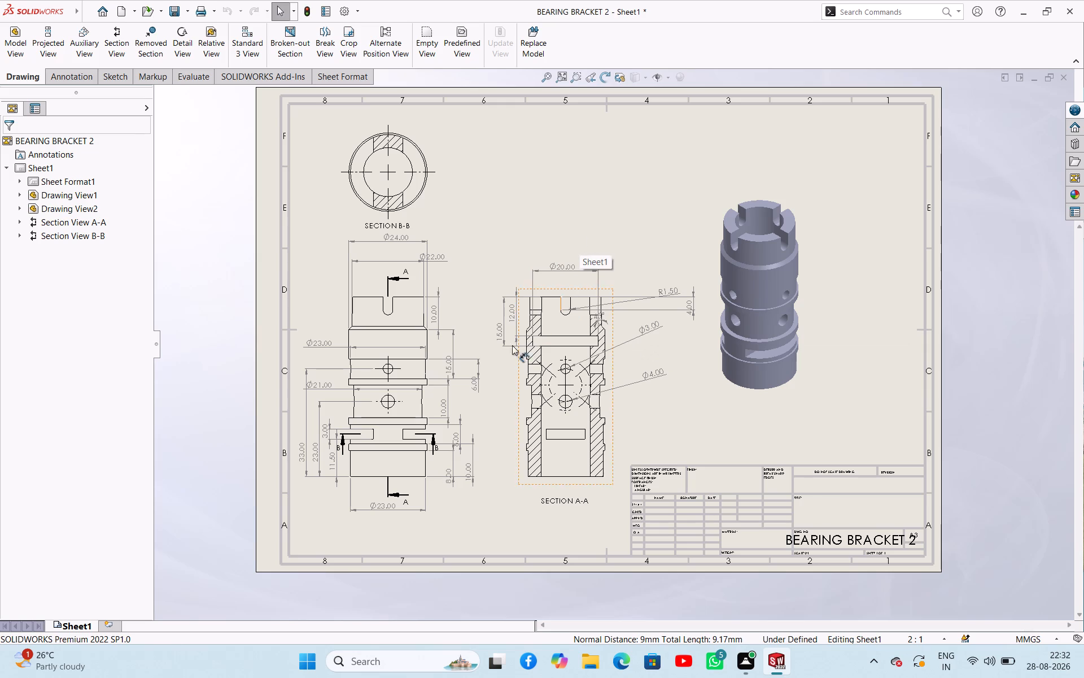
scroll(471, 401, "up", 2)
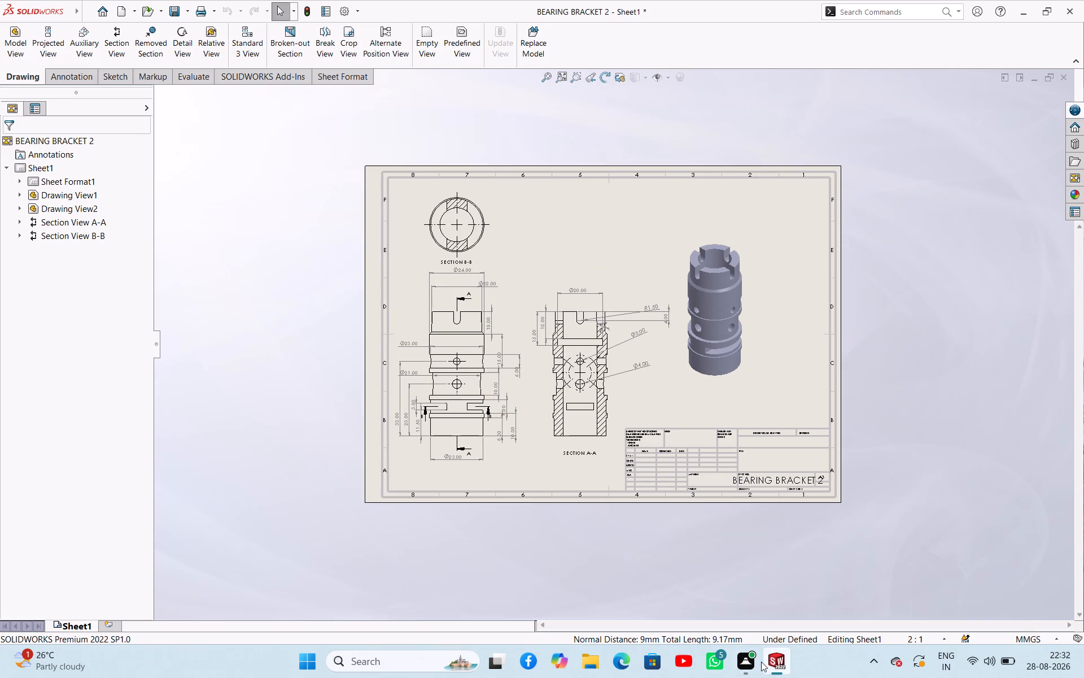
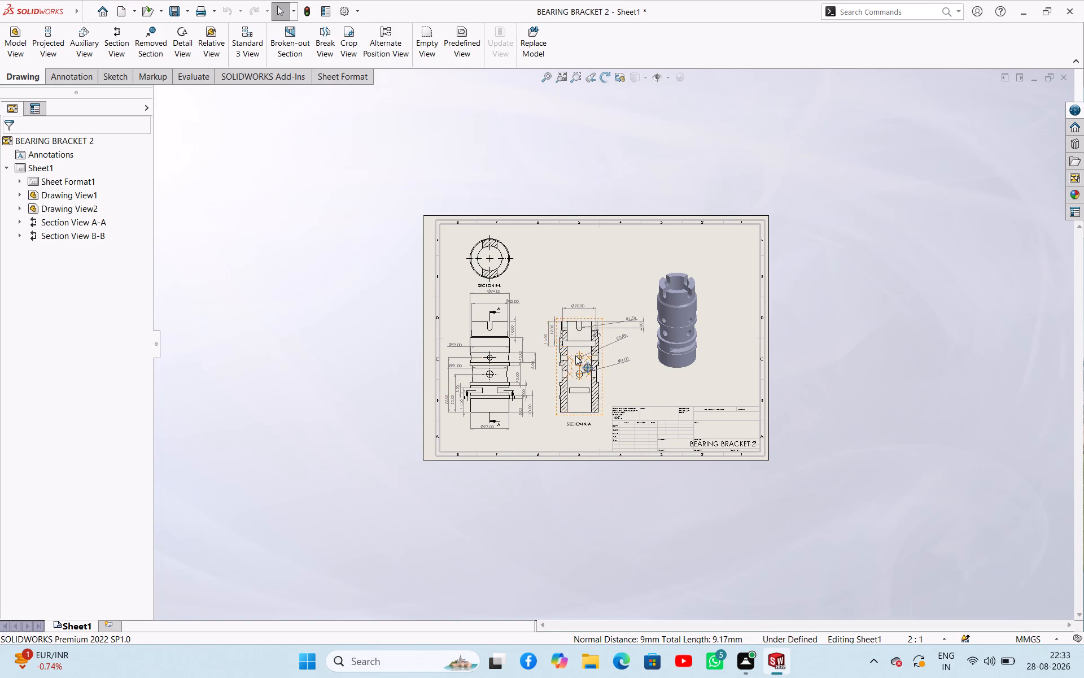
Move the shaded isometric view farther from Section A-A, toward the sheet's right edge.
scroll(575, 355, "up", 1)
scroll(583, 355, "down", 2)
scroll(611, 306, "down", 2)
scroll(689, 229, "down", 3)
scroll(659, 299, "down", 1)
scroll(623, 353, "up", 2)
scroll(575, 375, "down", 2)
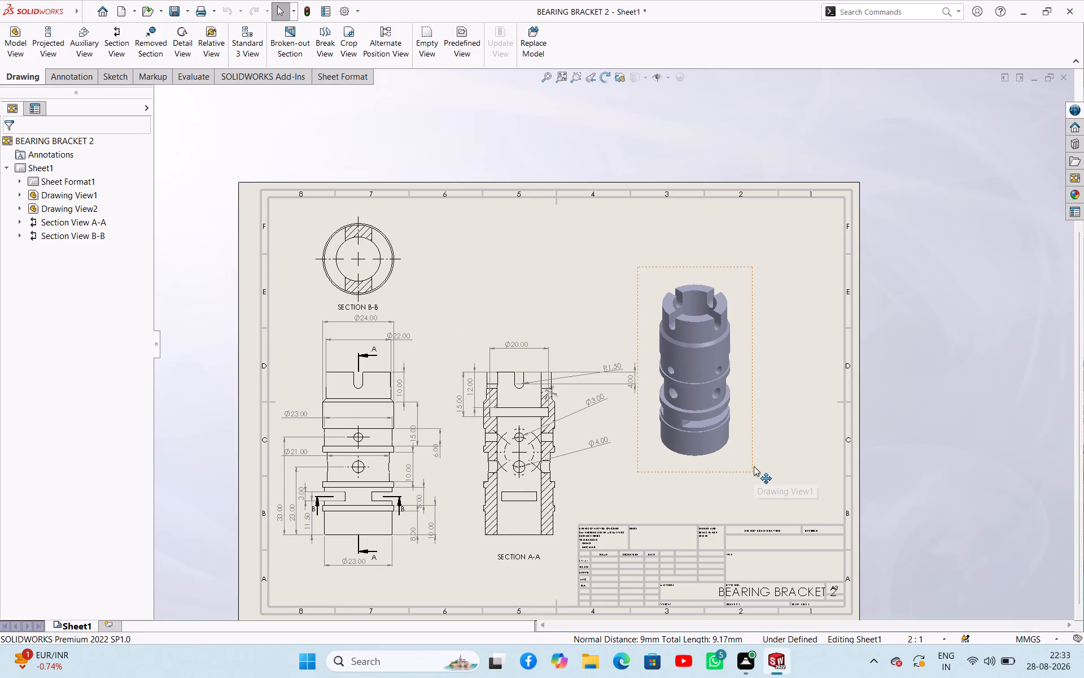
left_click_drag(754, 466, 798, 463)
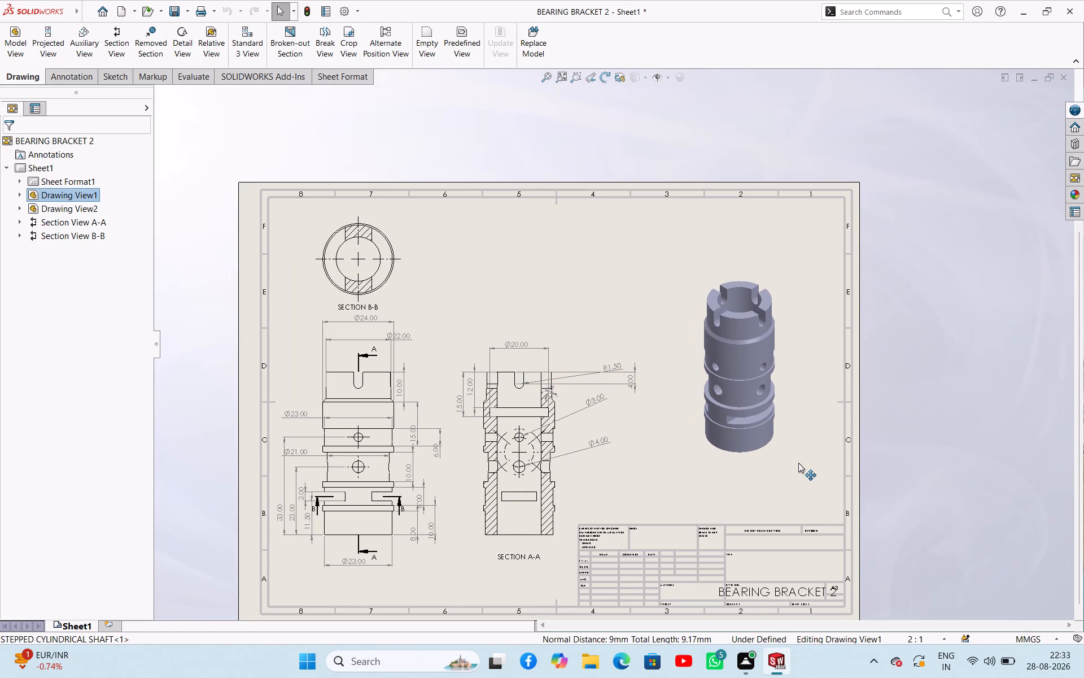
left_click_drag(798, 463, 797, 463)
Move the front view's 15.00 and bottom 10.00 length dimensions outward into one vertical line to the right of the shaft.
scroll(283, 429, "down", 3)
scroll(428, 423, "down", 3)
scroll(497, 435, "down", 3)
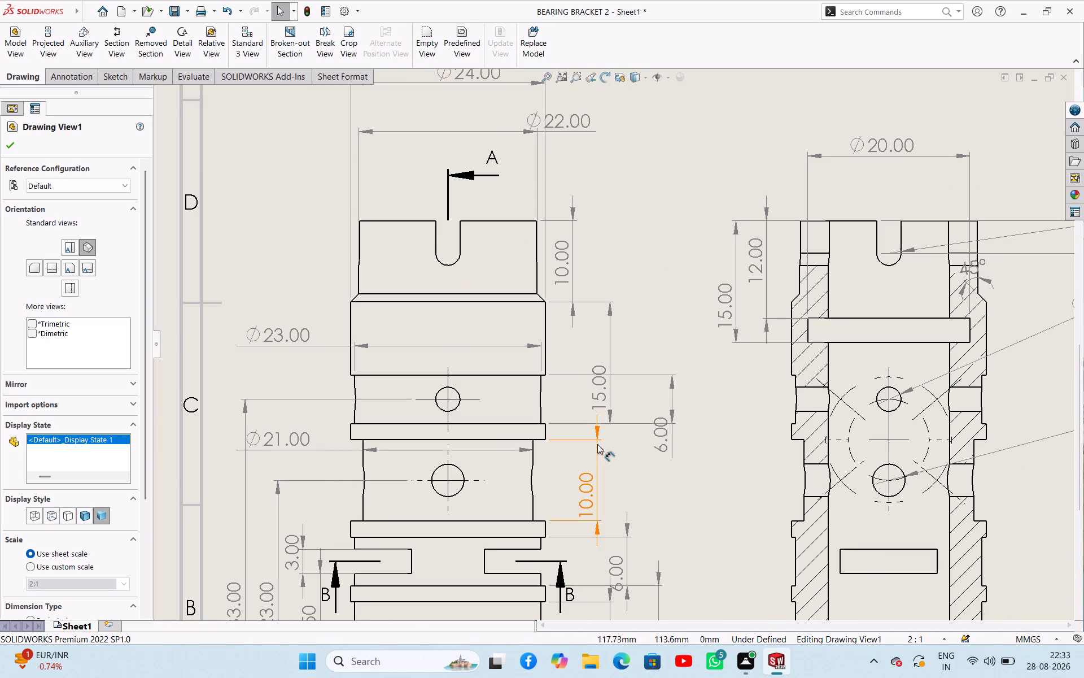
left_click_drag(607, 416, 659, 419)
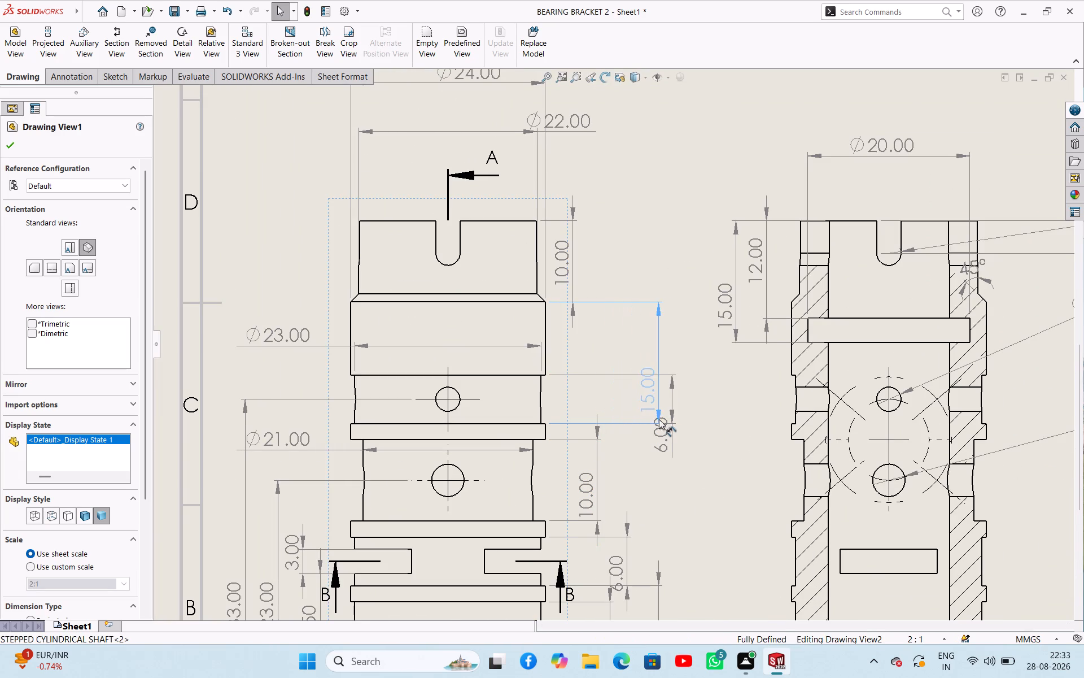
left_click_drag(659, 419, 672, 377)
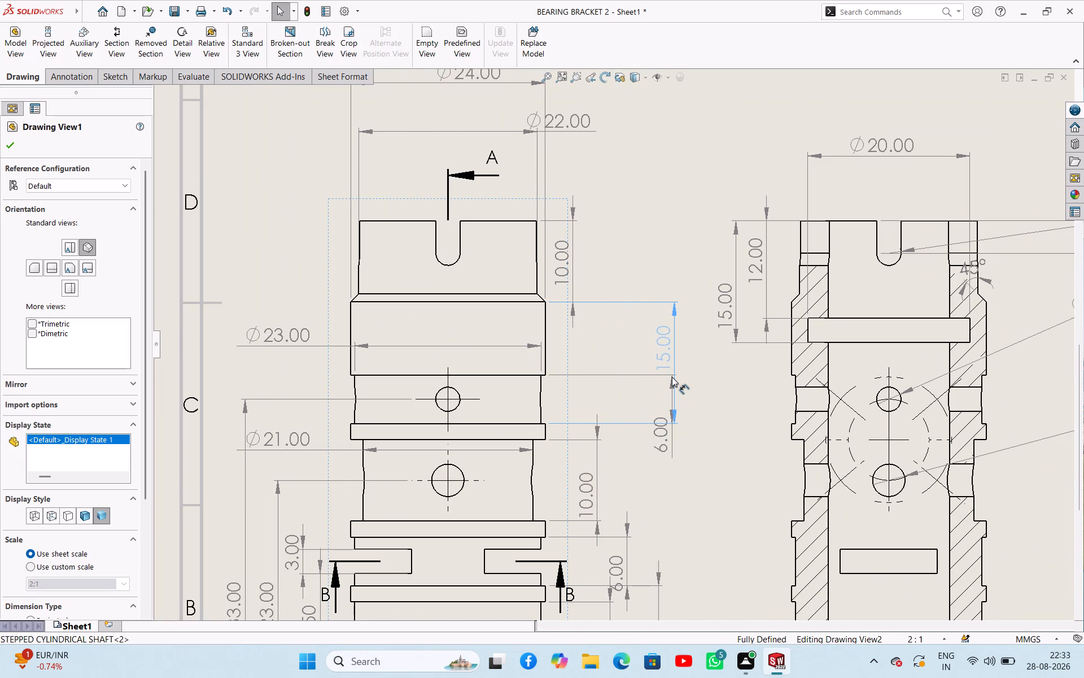
left_click_drag(672, 377, 669, 376)
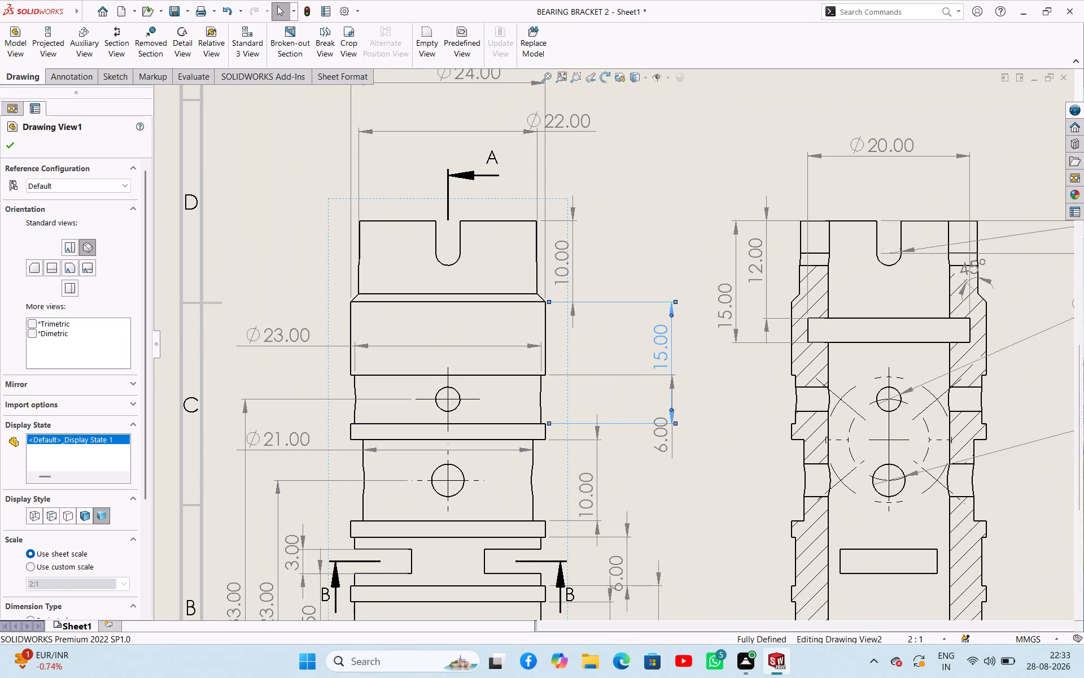
scroll(633, 510, "up", 2)
scroll(637, 508, "down", 3)
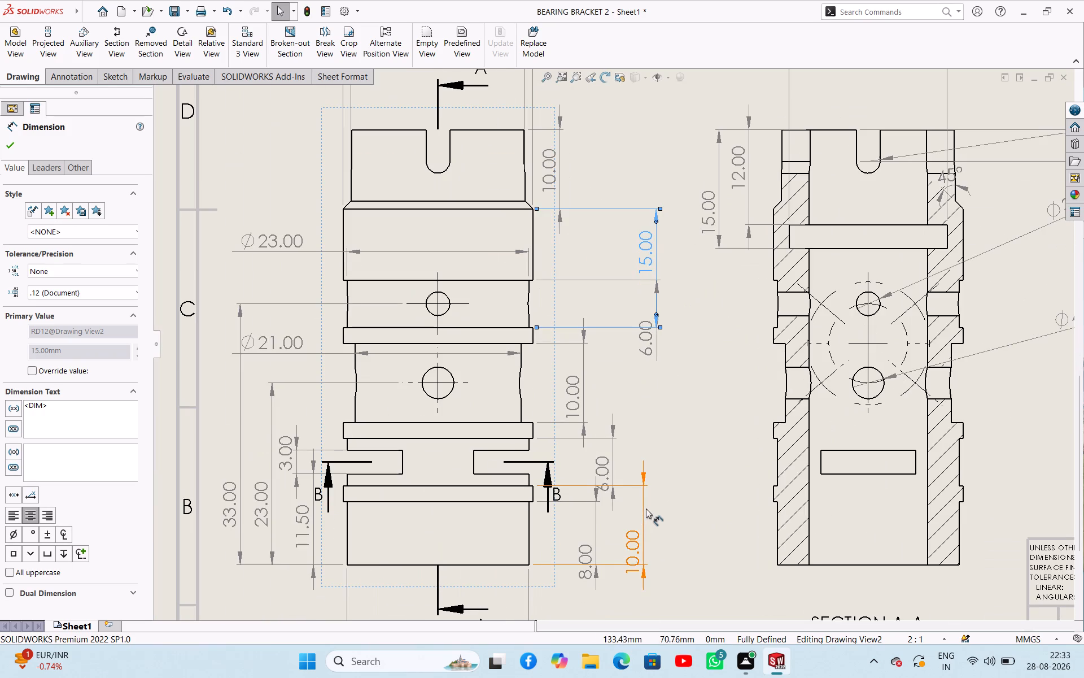
left_click_drag(642, 480, 656, 478)
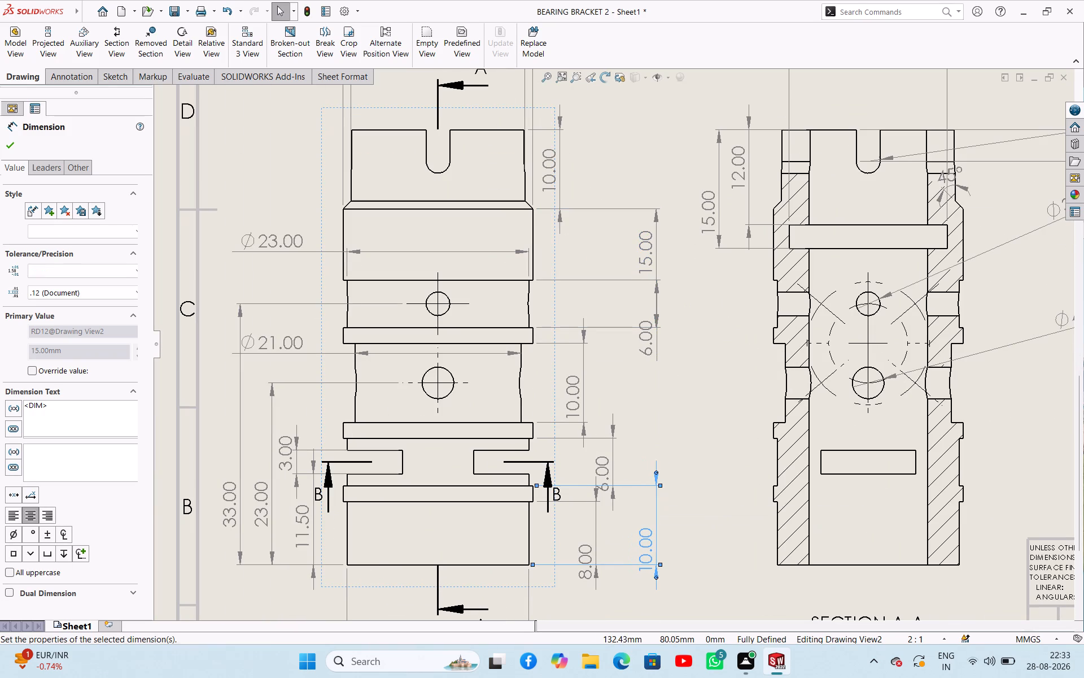
Line up the front view's lower 6.00 and 8.00 dimensions in an inner column between the shaft and the outer dimensions.
left_click_drag(611, 431, 621, 431)
left_click_drag(596, 507, 609, 511)
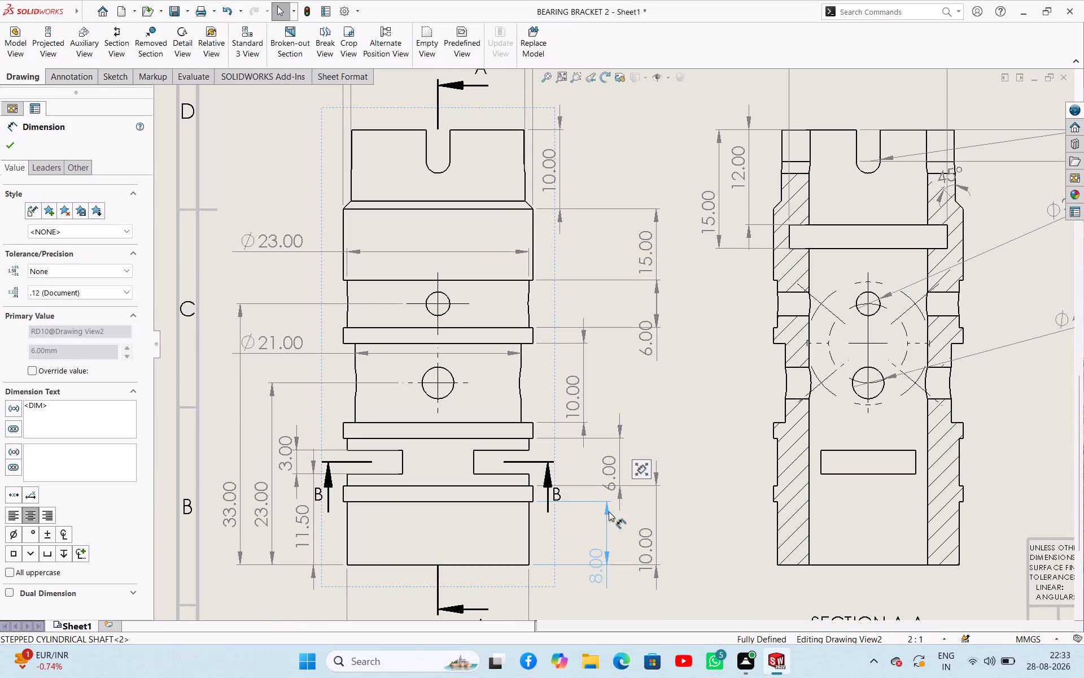
left_click_drag(609, 511, 618, 513)
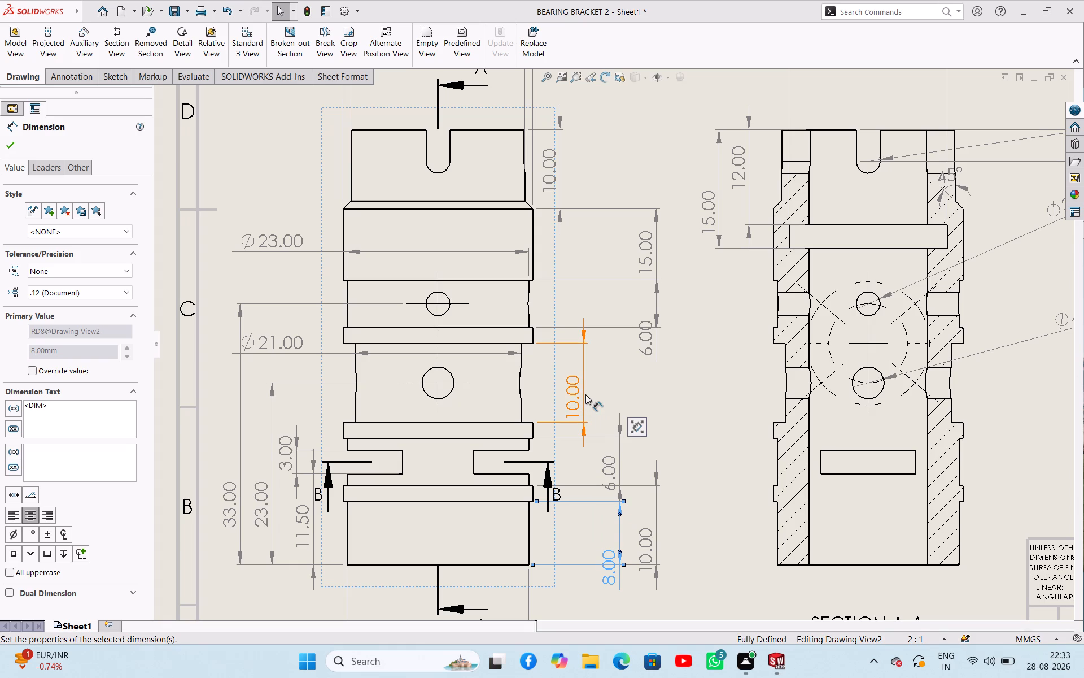
Move the front view's middle 10.00 dimension into the outer column and the upper 6.00 dimension into the inner column, centring its text.
left_click_drag(585, 394, 658, 407)
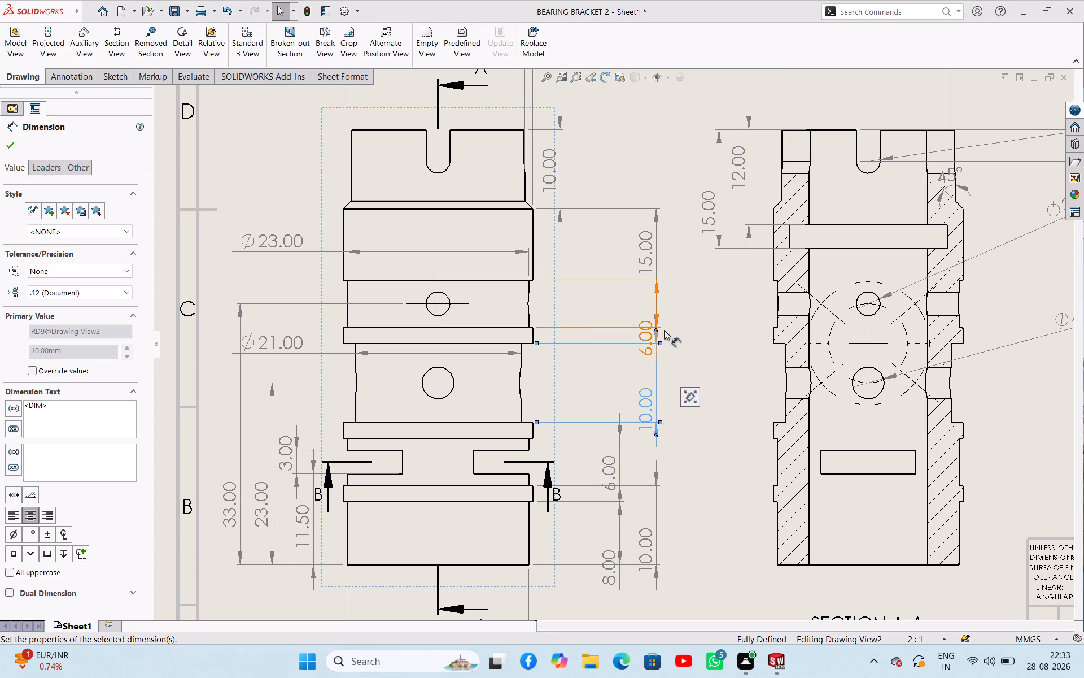
left_click_drag(642, 352, 642, 345)
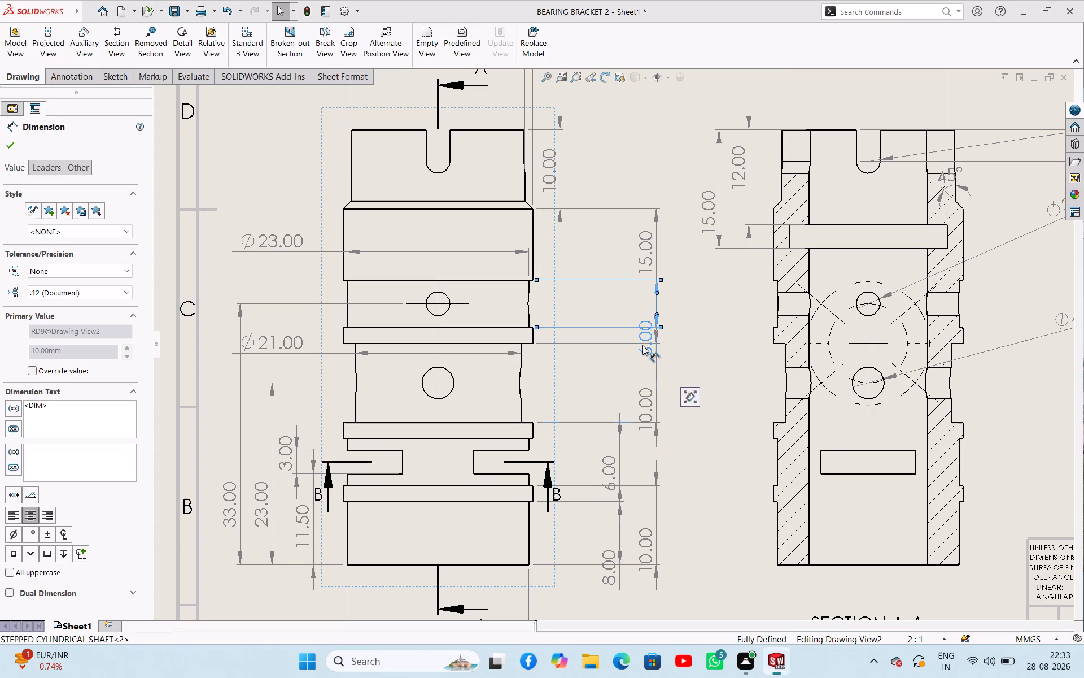
left_click_drag(642, 345, 641, 320)
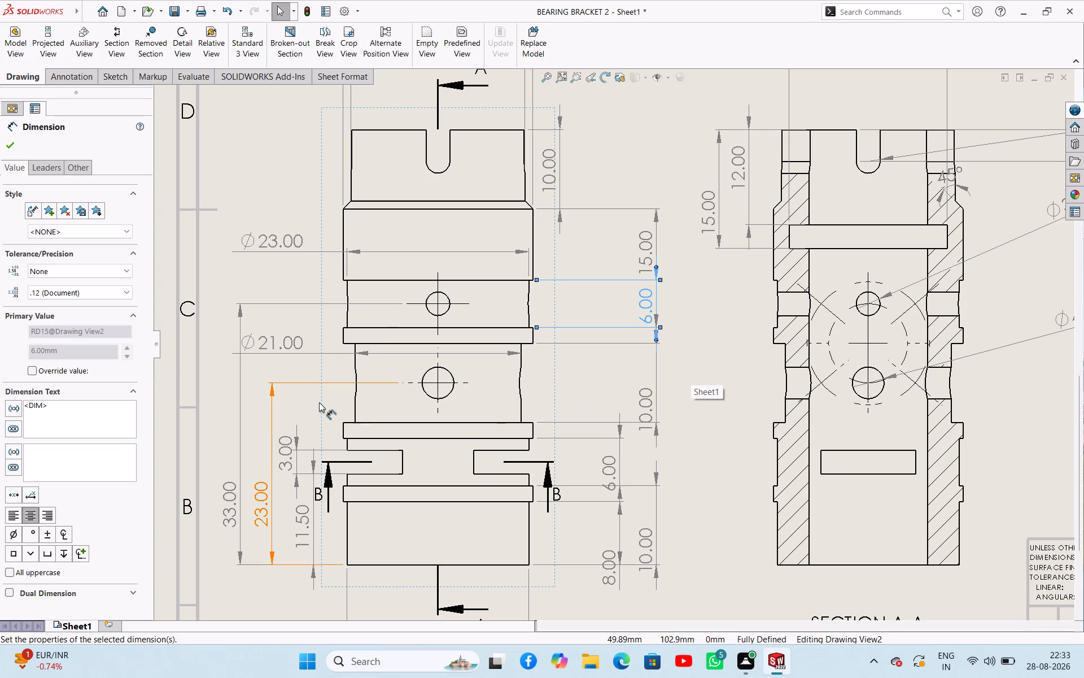
scroll(327, 459, "up", 1)
scroll(336, 466, "down", 1)
scroll(467, 490, "up", 2)
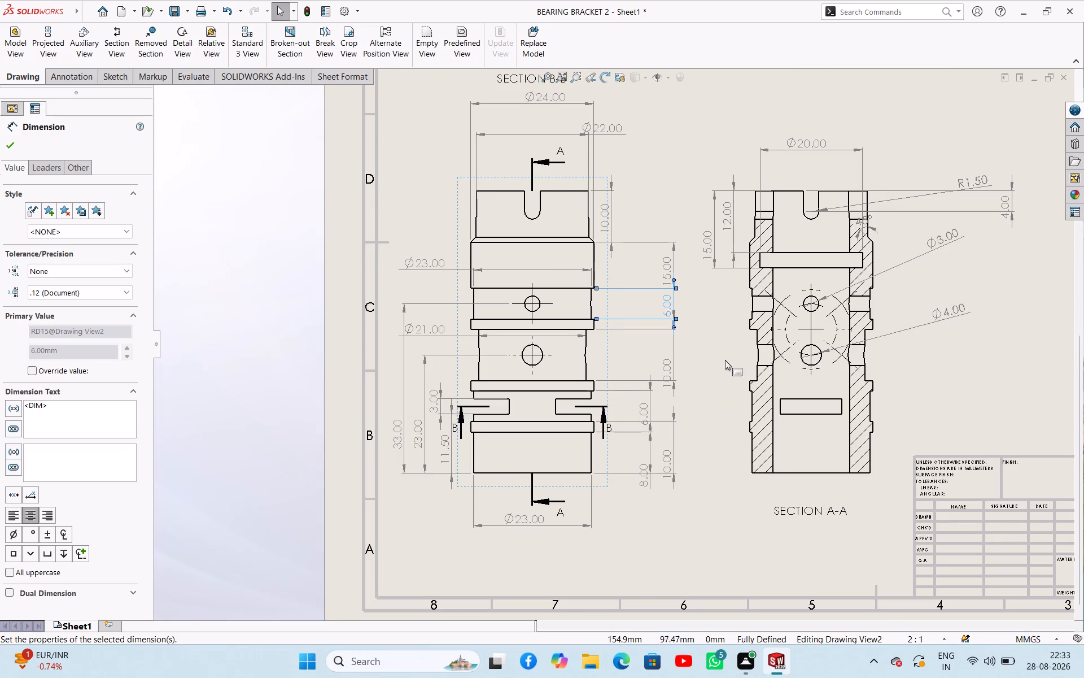
left_click_drag(667, 302, 648, 297)
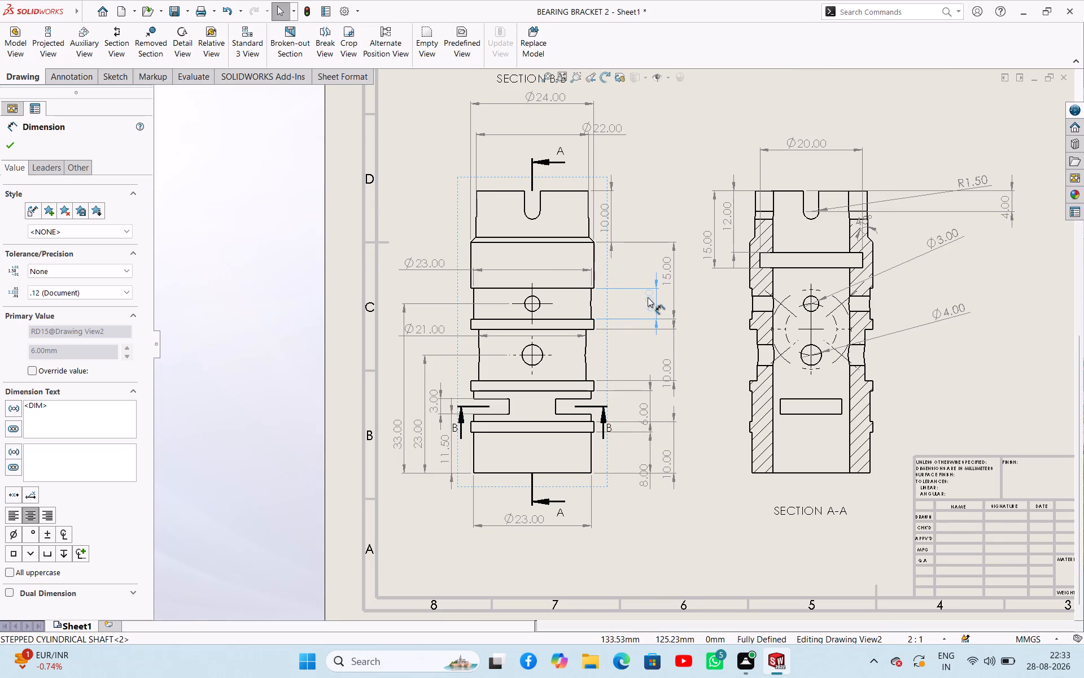
left_click_drag(648, 297, 644, 297)
left_click(698, 350)
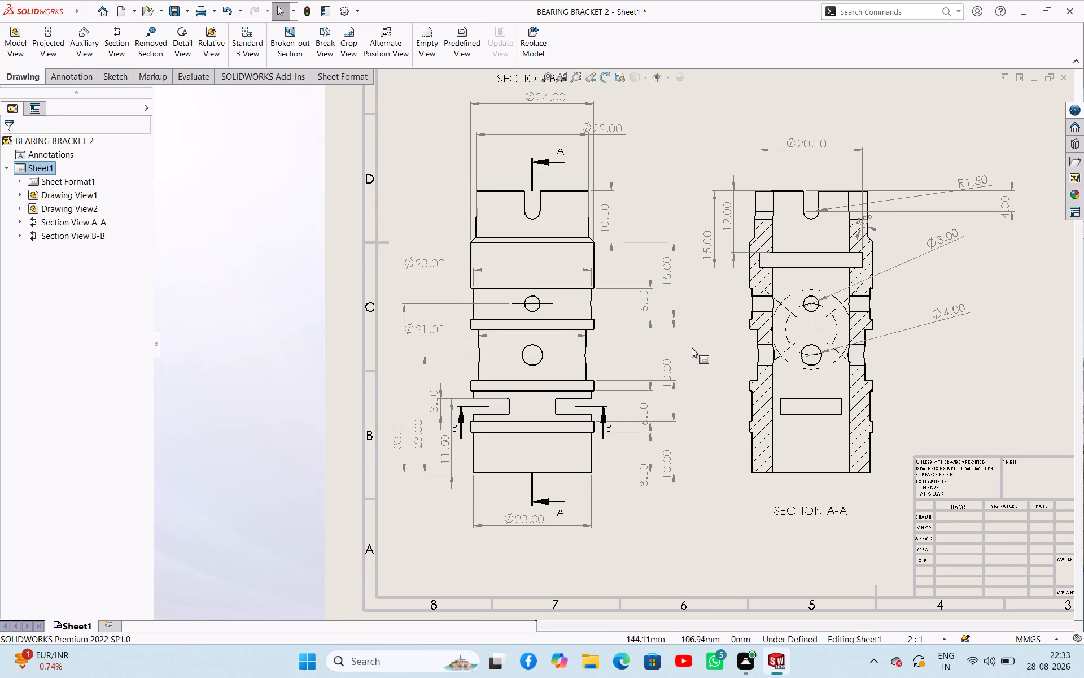
Reposition the R1.50 slot radius dimension in Section A-A inside the view, just below the slot.
scroll(691, 292, "up", 1)
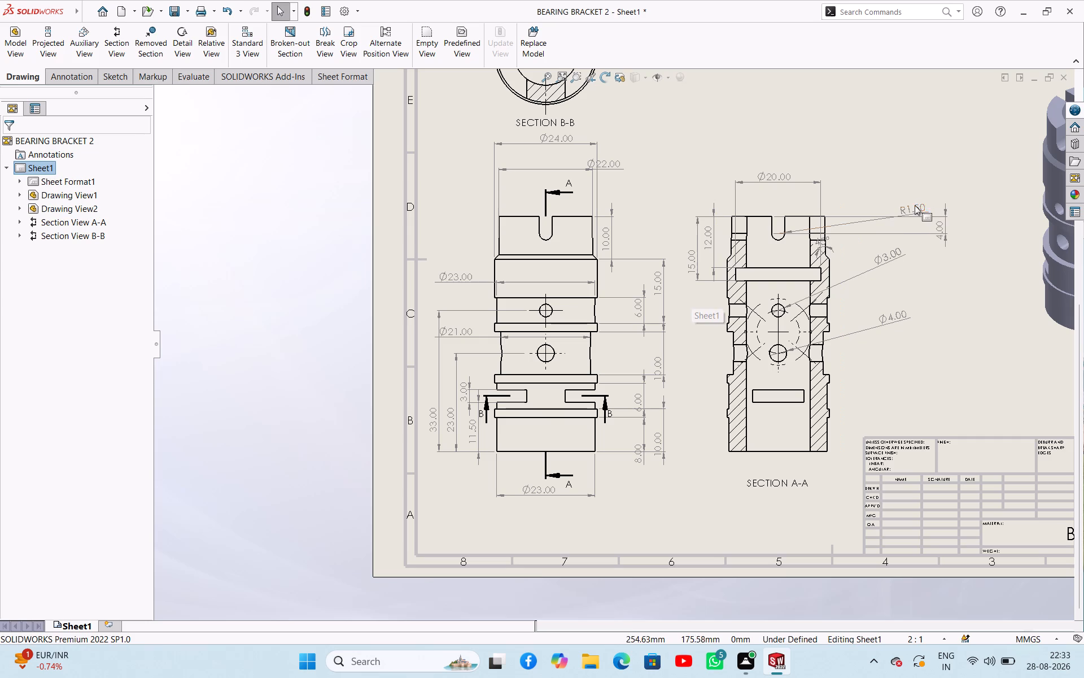
left_click_drag(909, 210, 807, 264)
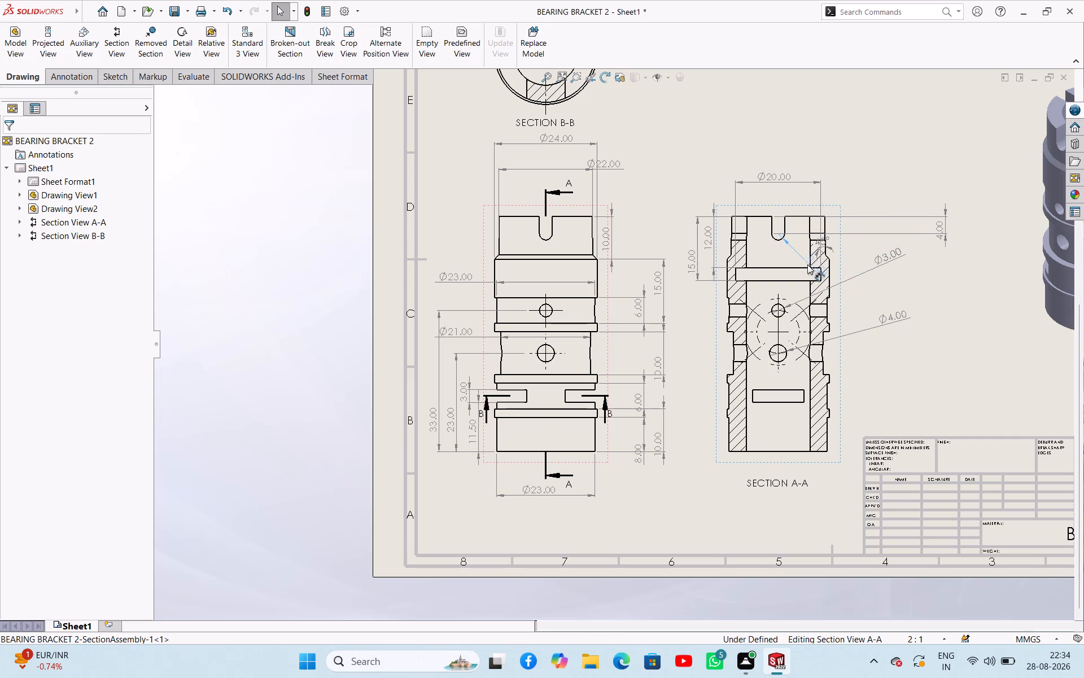
left_click_drag(807, 264, 788, 249)
left_click(915, 368)
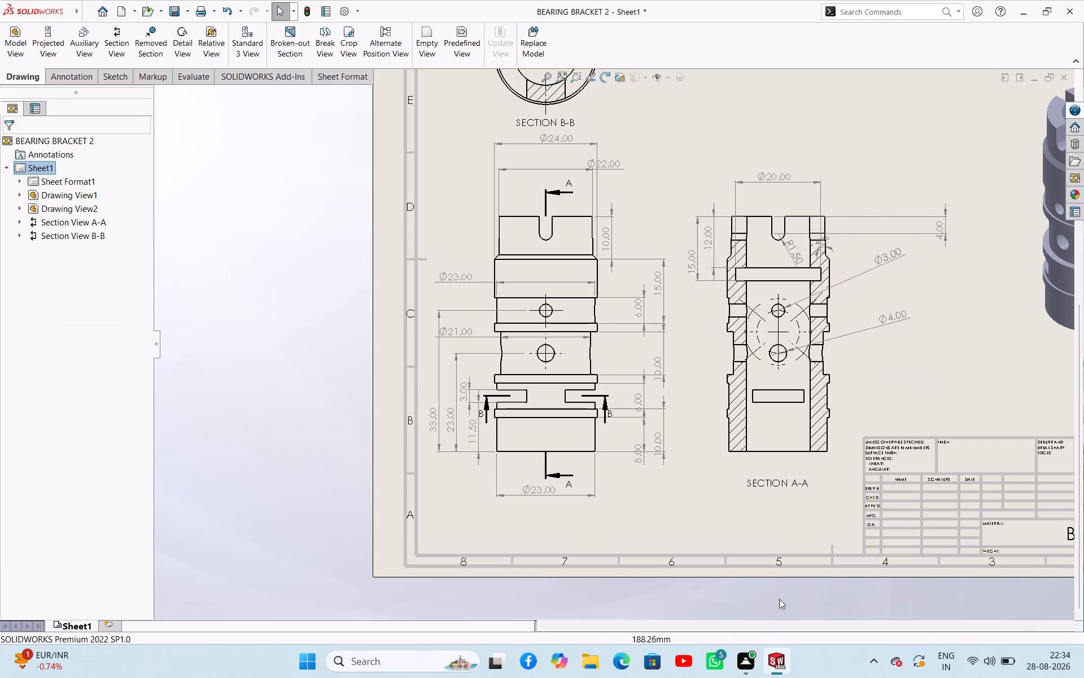